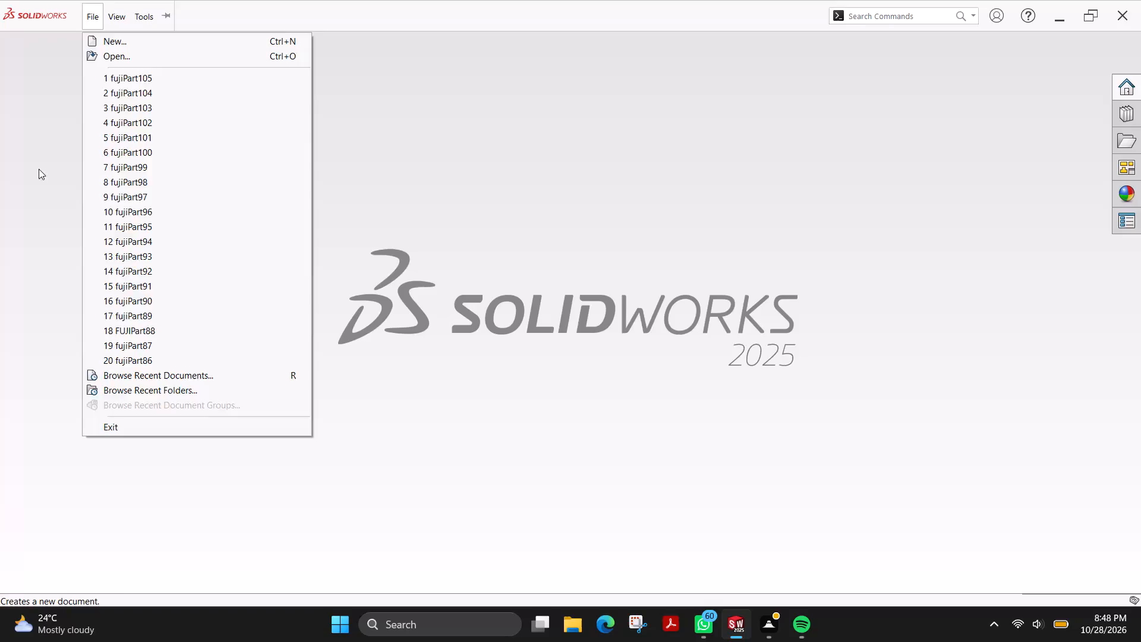
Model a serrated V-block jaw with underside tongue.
Create a new part document.
left_click(36, 171)
left_click(140, 27)
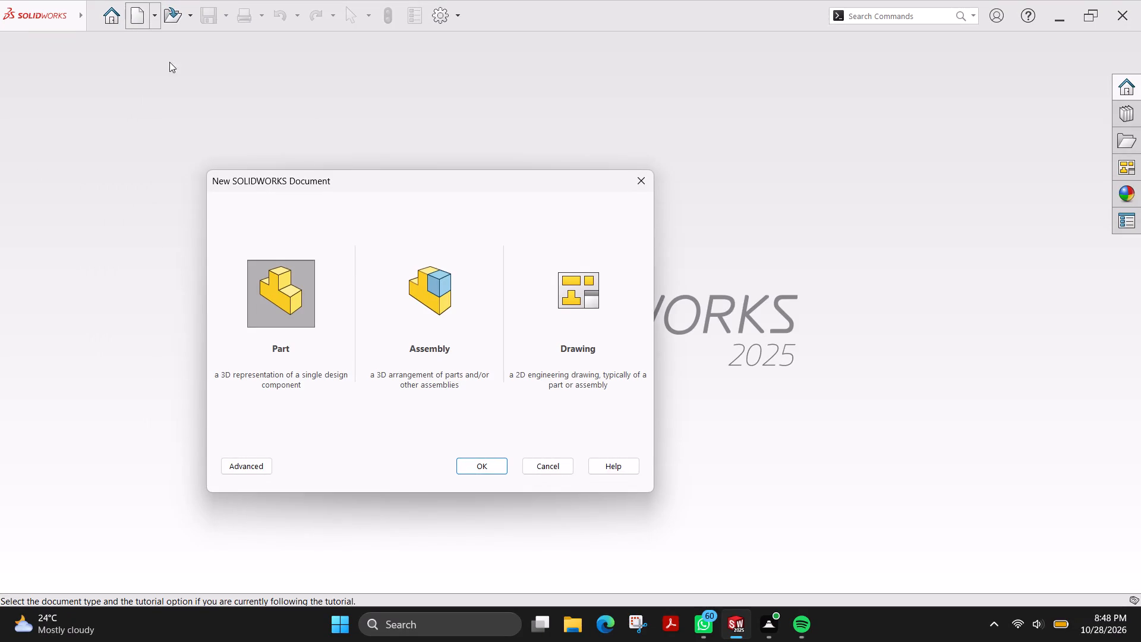
left_click(472, 467)
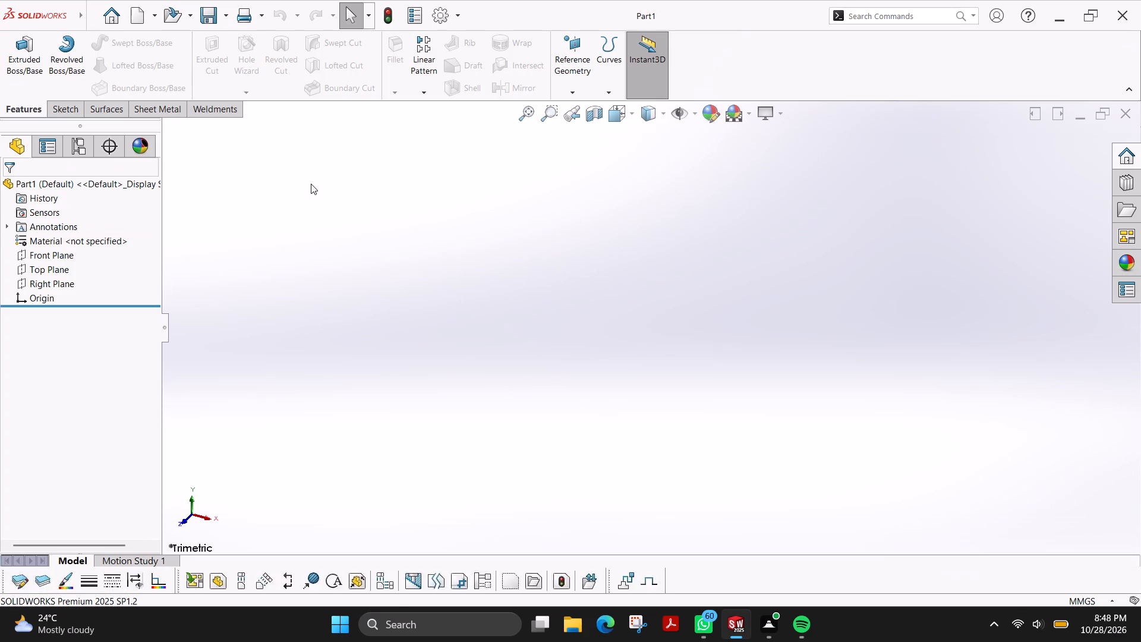
Start a new sketch on the Right Plane.
left_click(64, 114)
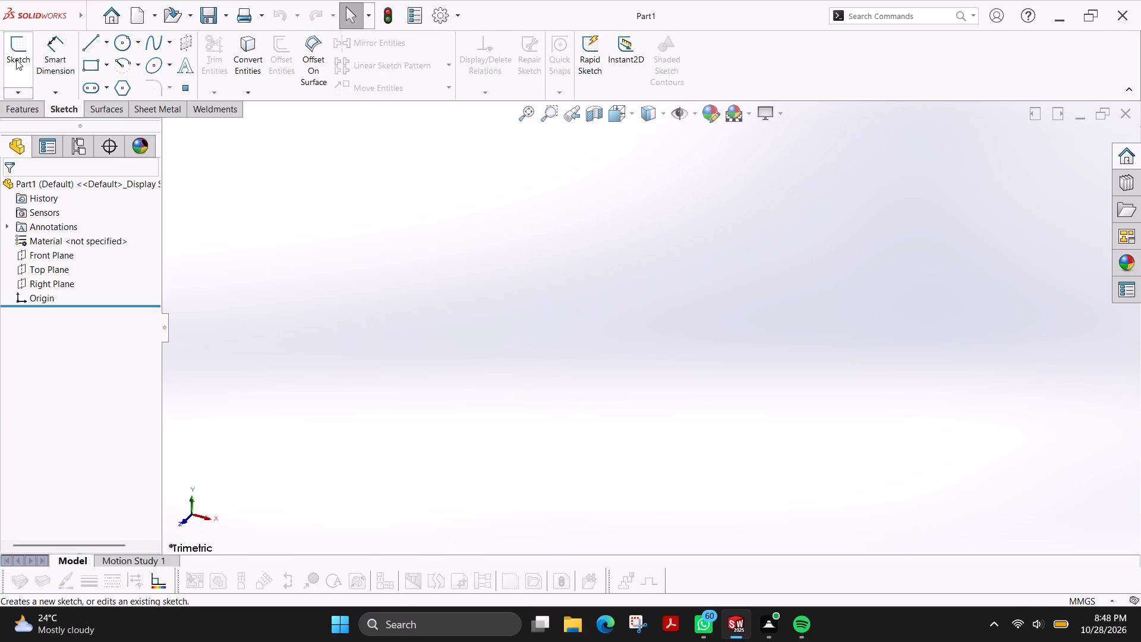
left_click(16, 59)
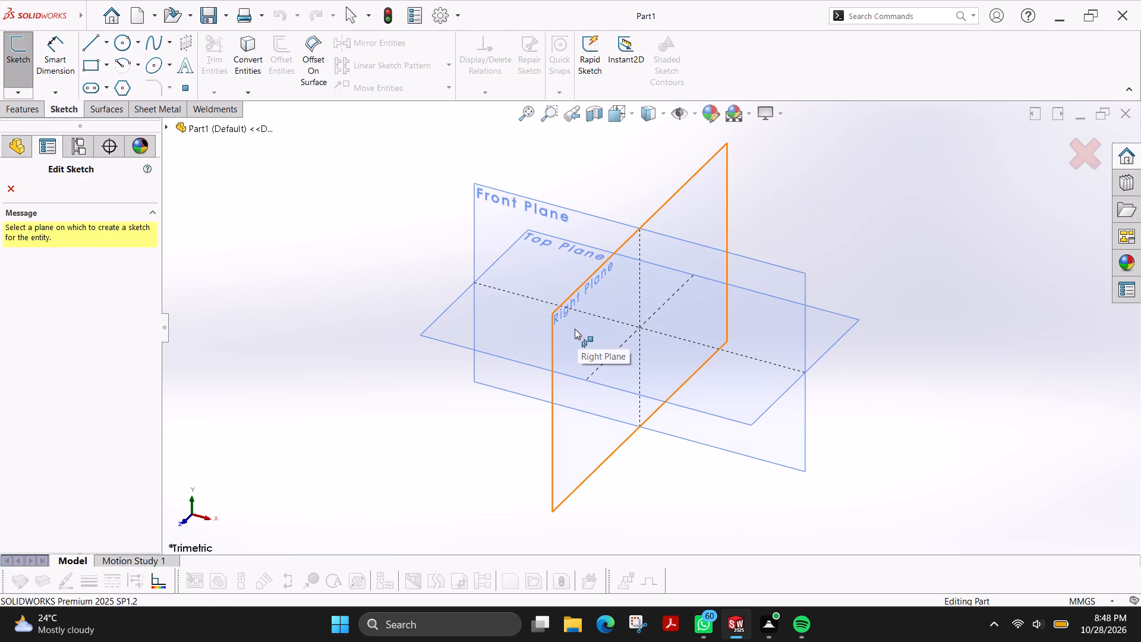
left_click(575, 329)
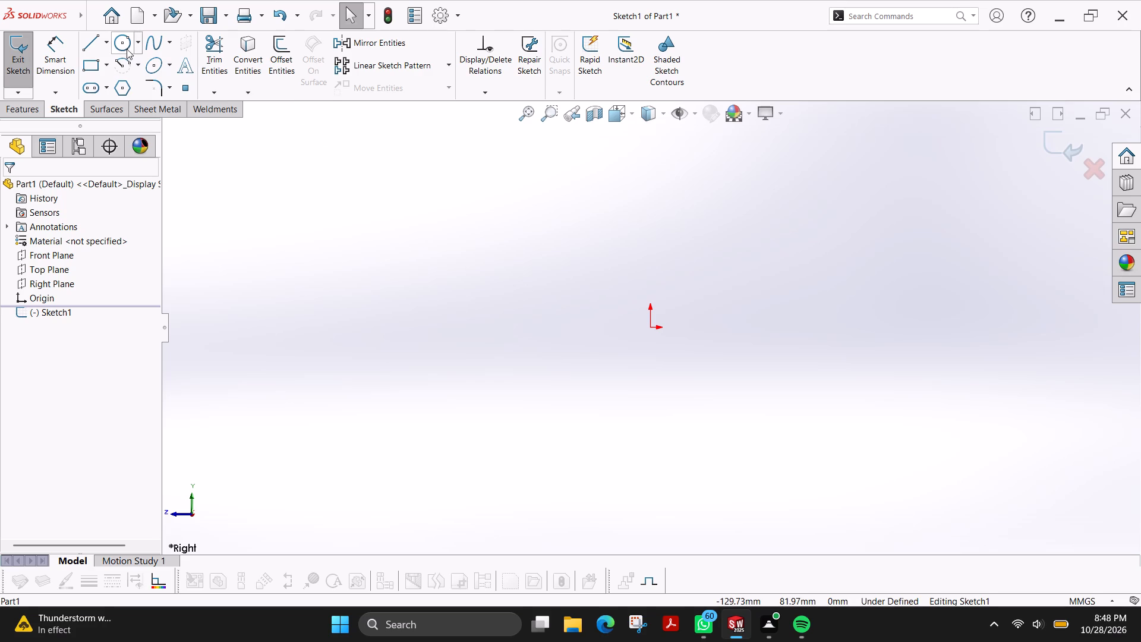
Sketch a vertical construction line as a midpoint line centred on the origin.
left_click(92, 48)
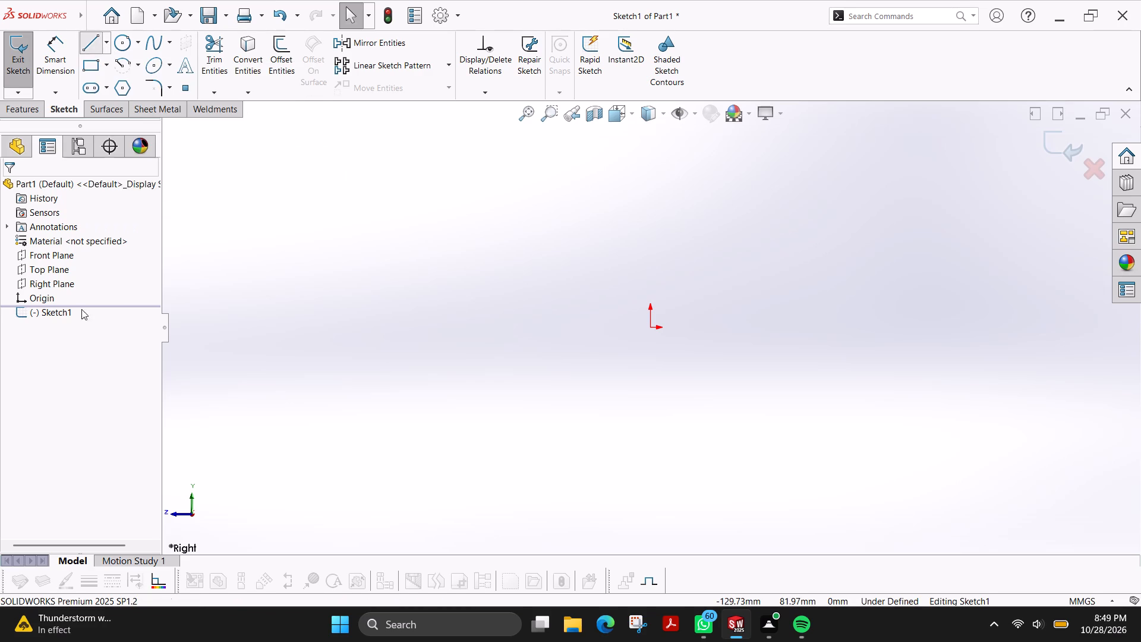
left_click(55, 382)
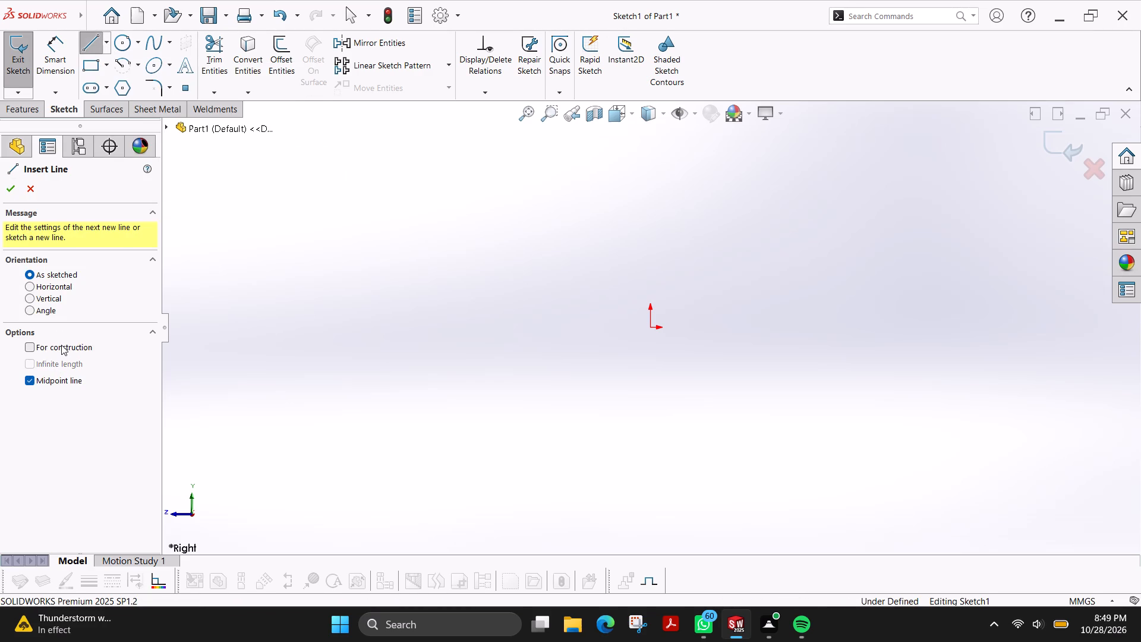
left_click(61, 345)
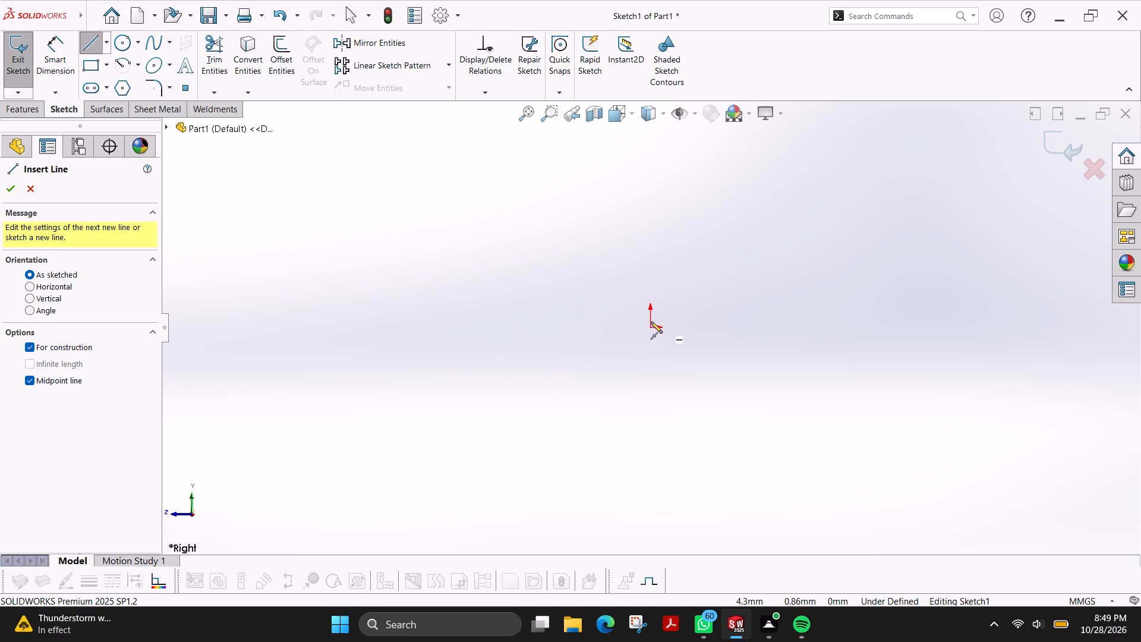
left_click(650, 326)
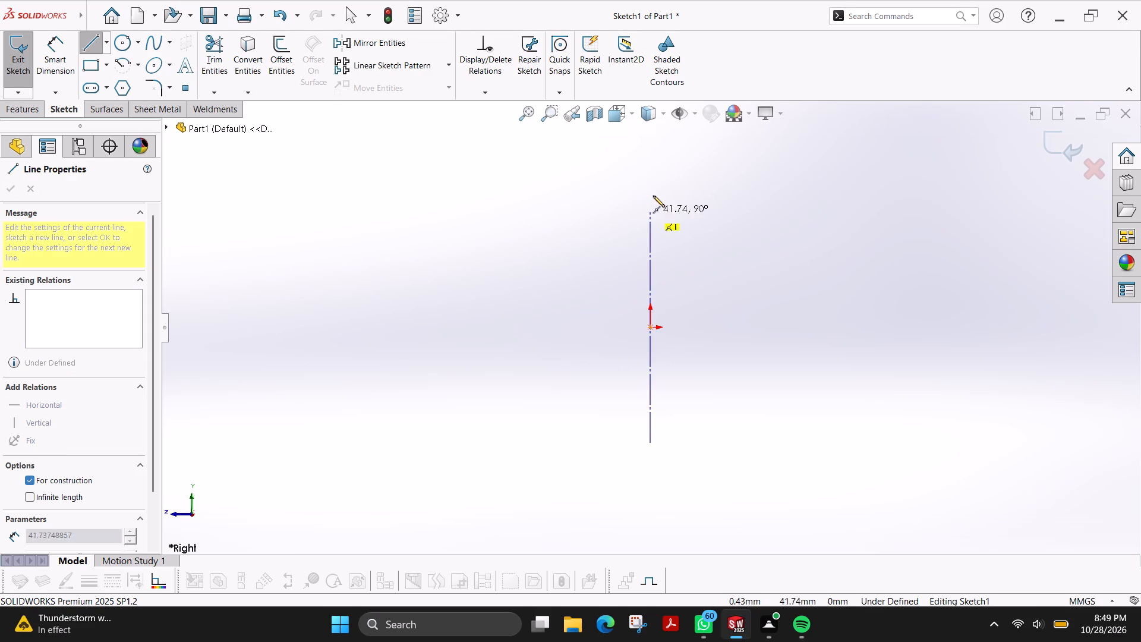
left_click(652, 163)
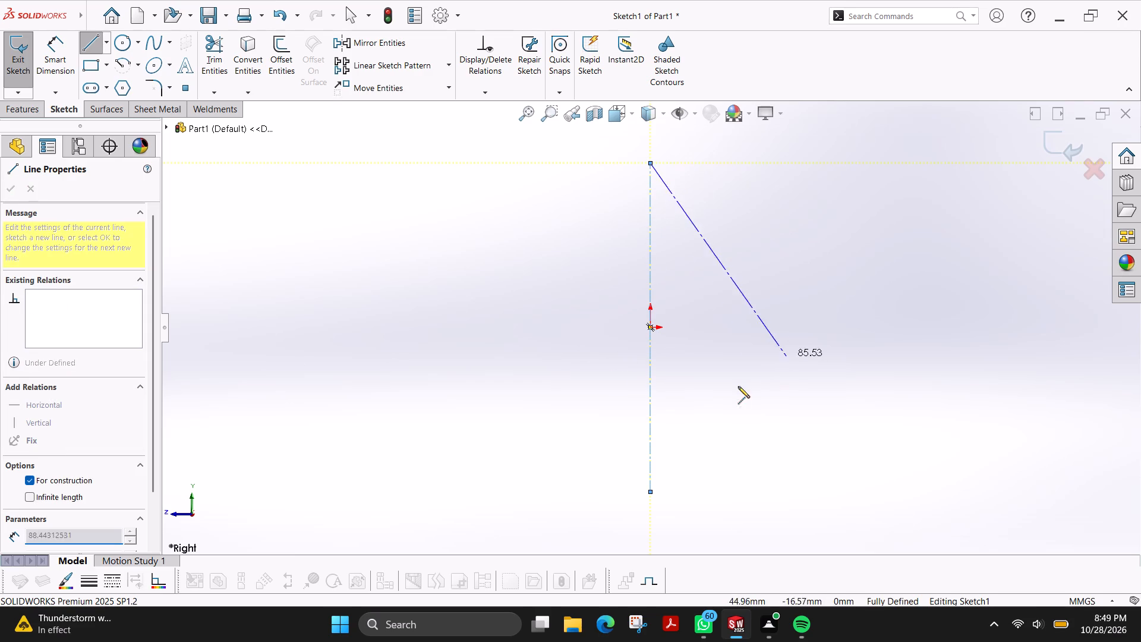
key("Escape")
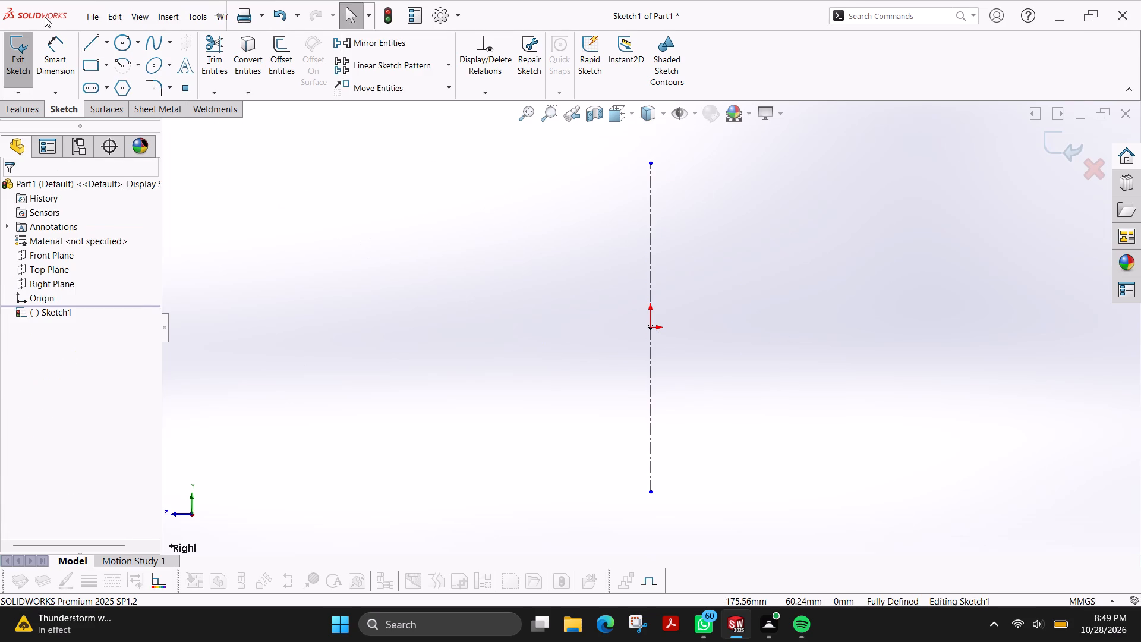
left_click(373, 194)
Sketch a closed T-shaped profile around the centreline: a head about 34 mm high with a V-notch in its top, above a stem about 26 by 21 mm.
left_click(92, 37)
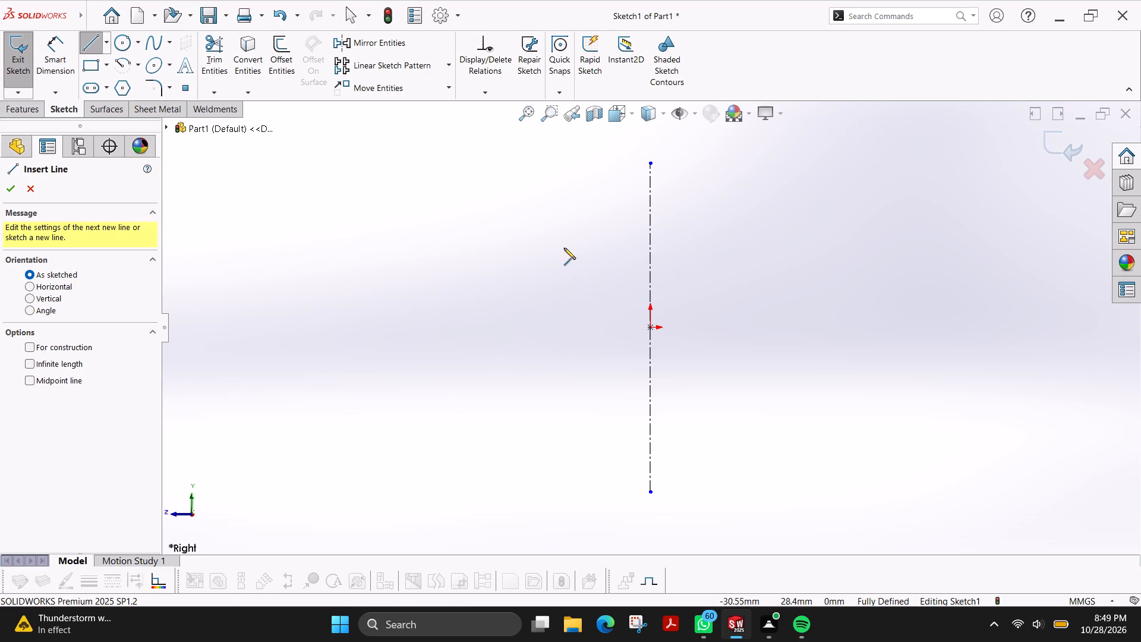
left_click(574, 234)
left_click(577, 327)
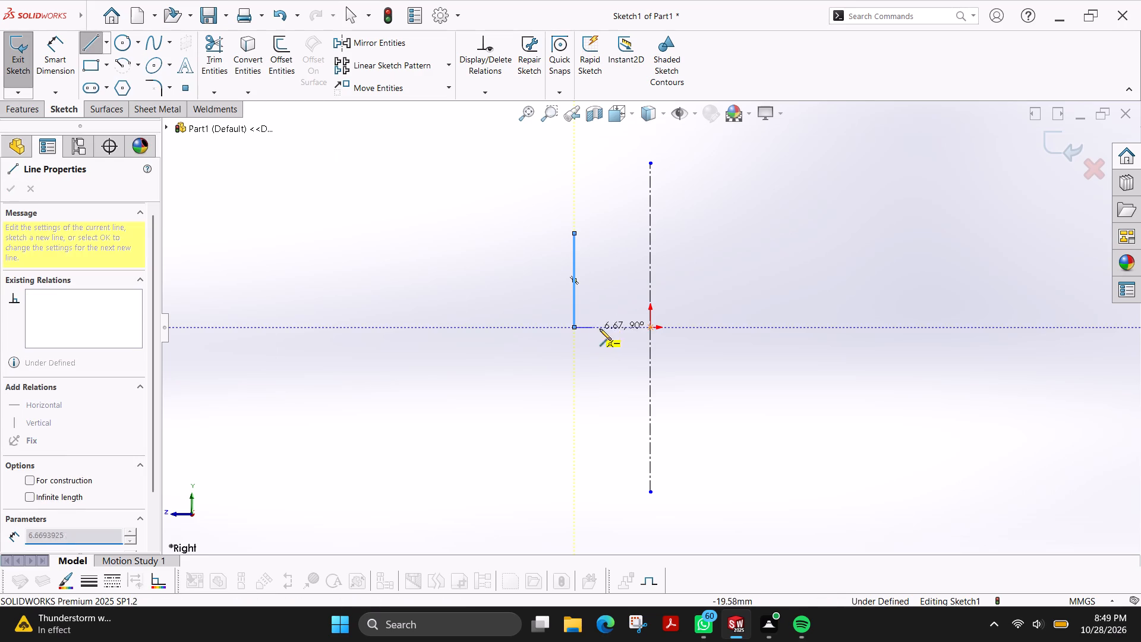
left_click(616, 329)
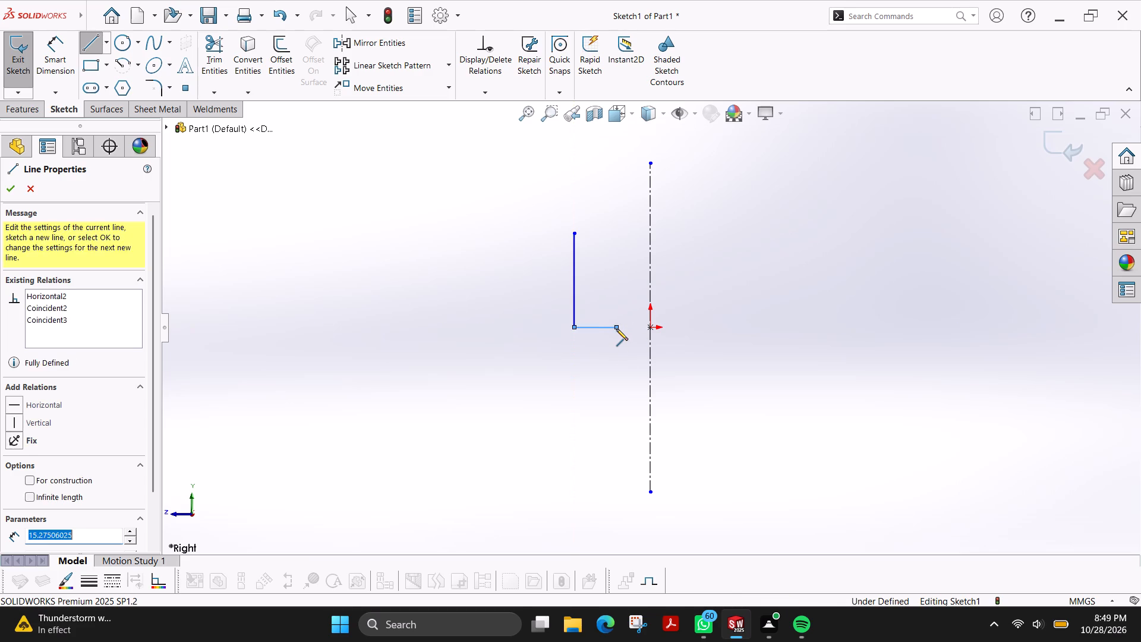
left_click(616, 385)
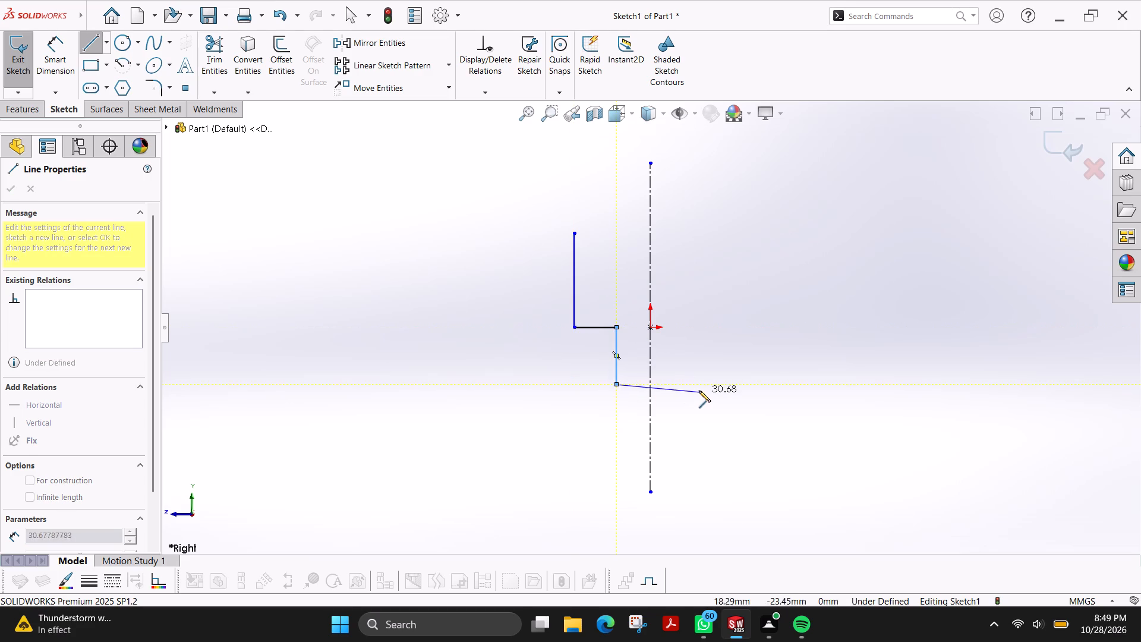
left_click(688, 386)
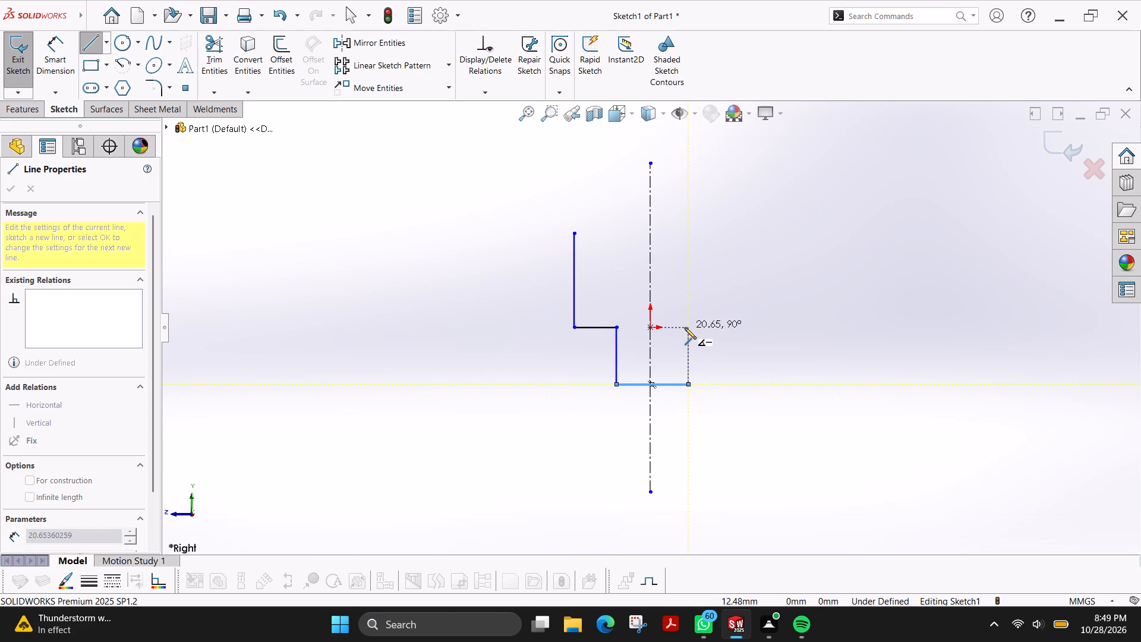
left_click(688, 327)
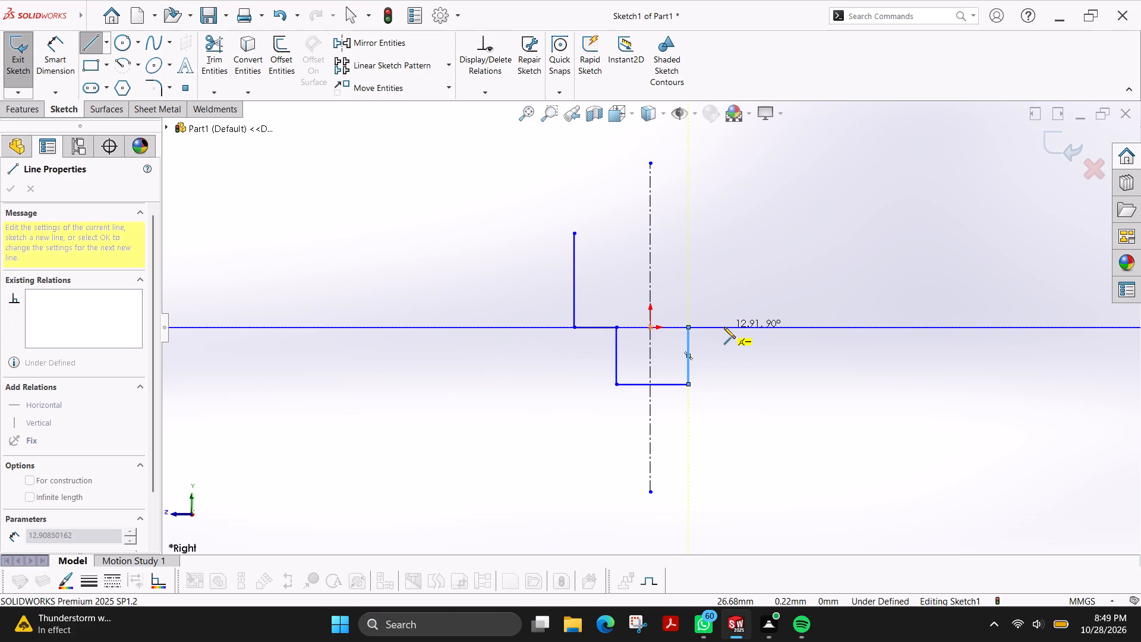
left_click(726, 327)
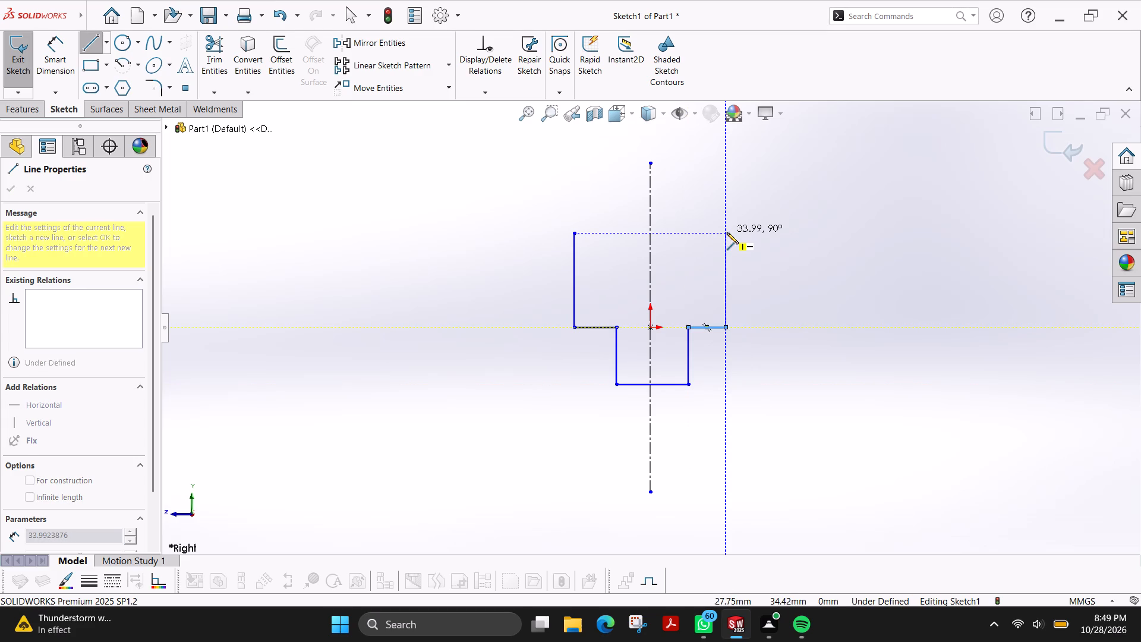
left_click(727, 232)
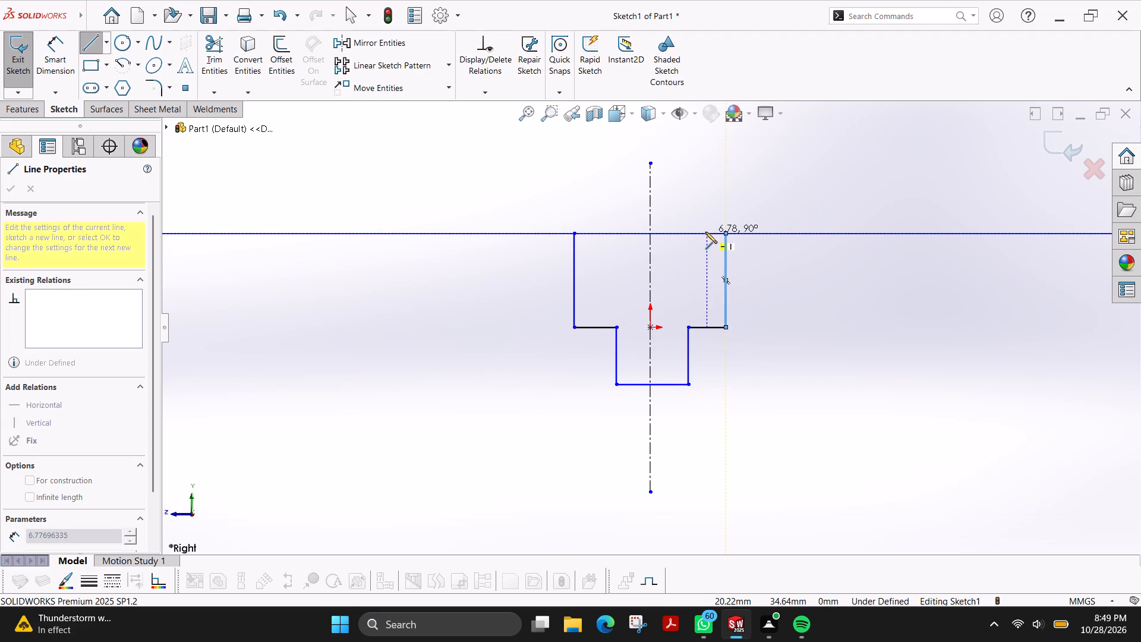
left_click(705, 232)
left_click(651, 285)
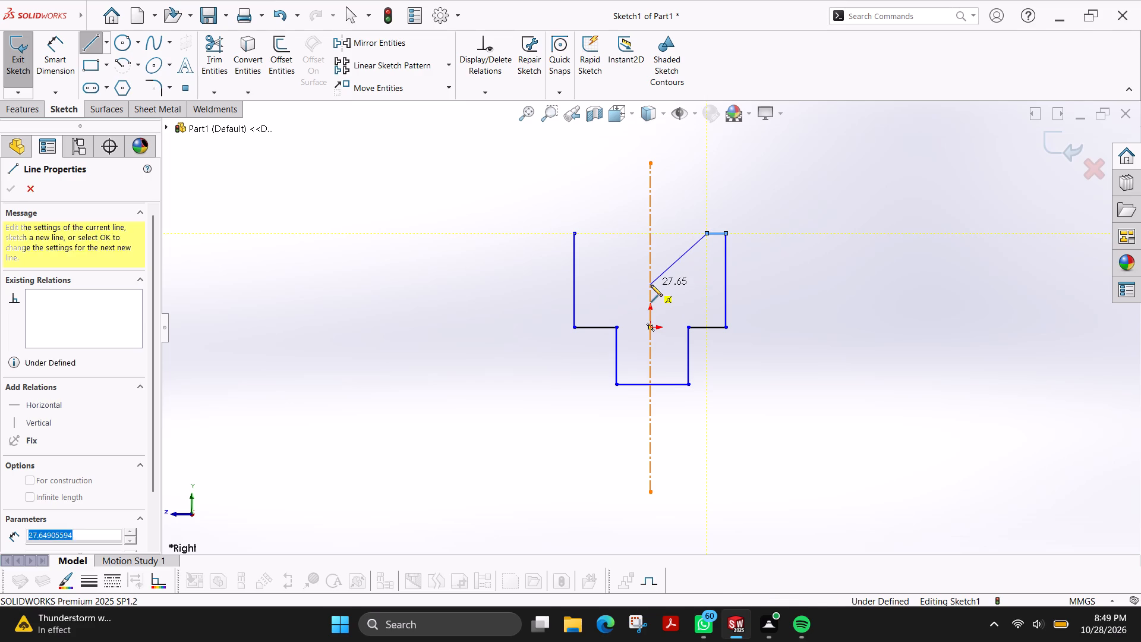
left_click(603, 232)
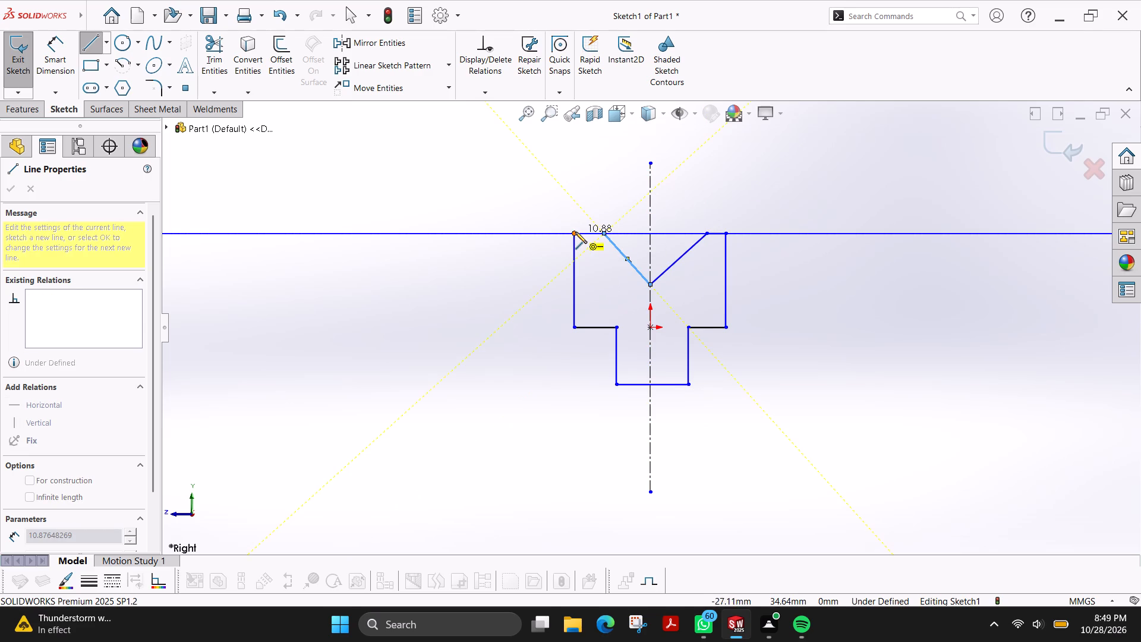
left_click(573, 233)
key("Escape")
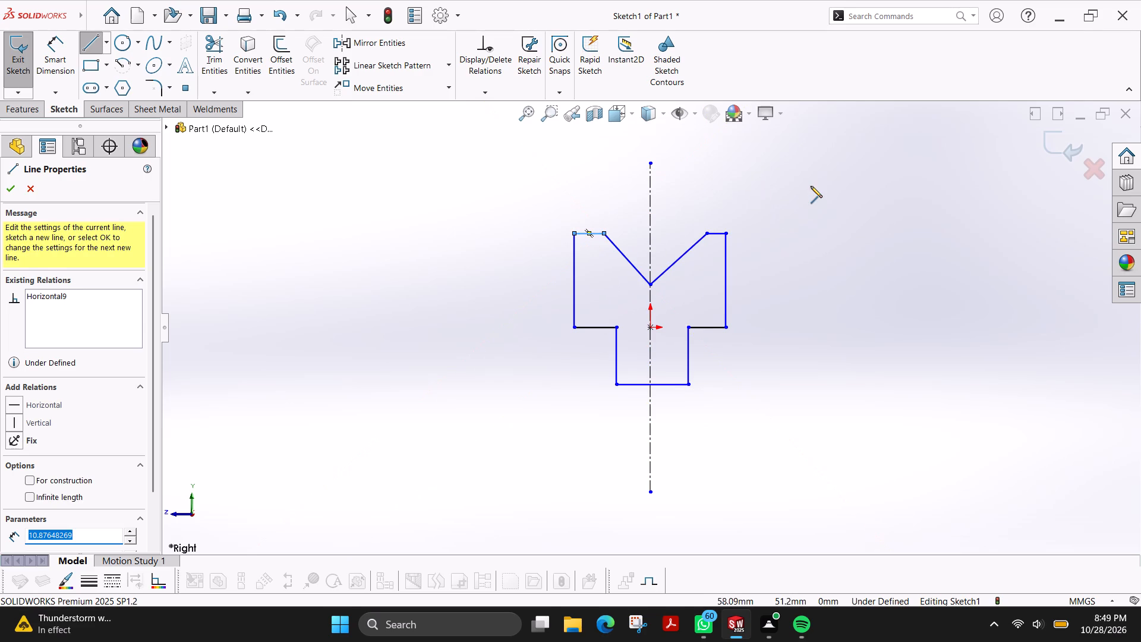
key("Escape")
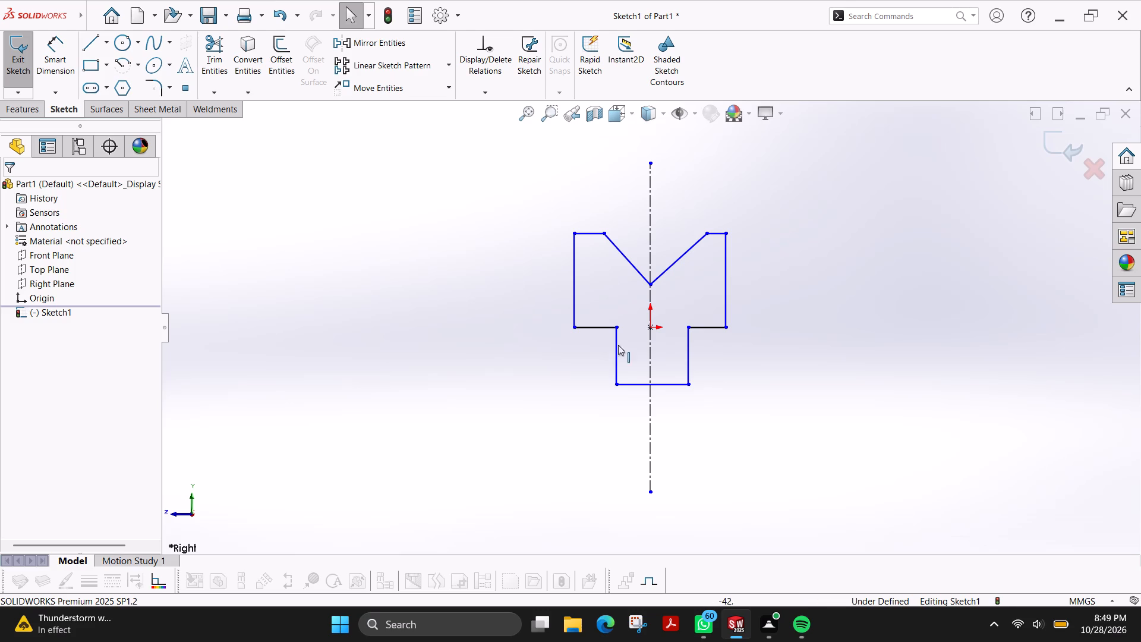
Dimension the profile's lower stem to 18 mm wide and 23 mm high.
left_click(60, 66)
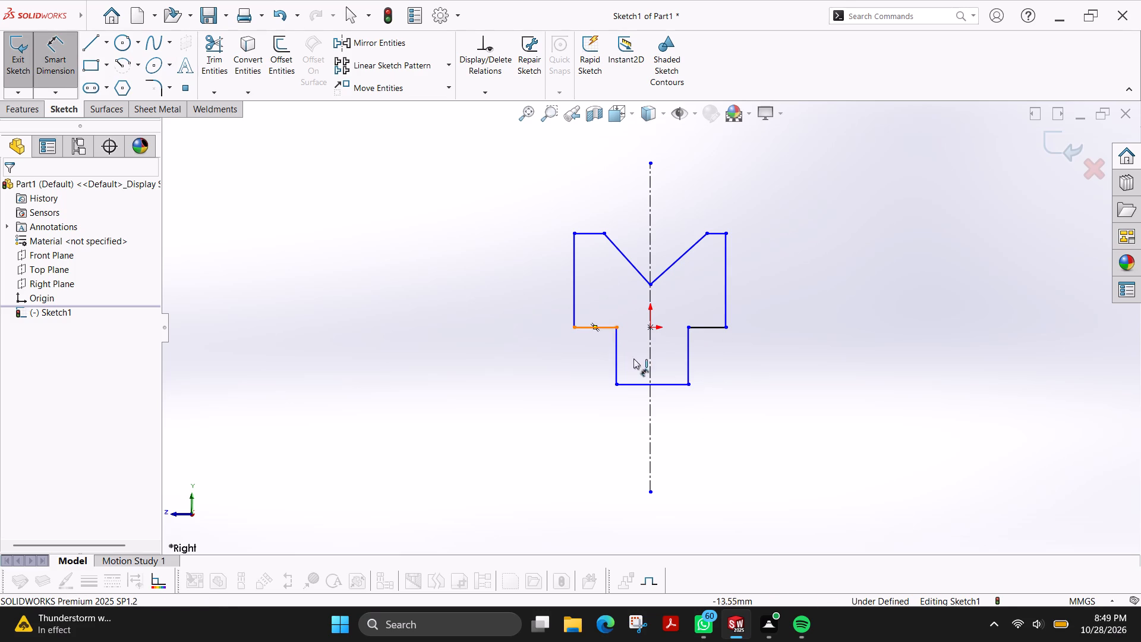
left_click(670, 386)
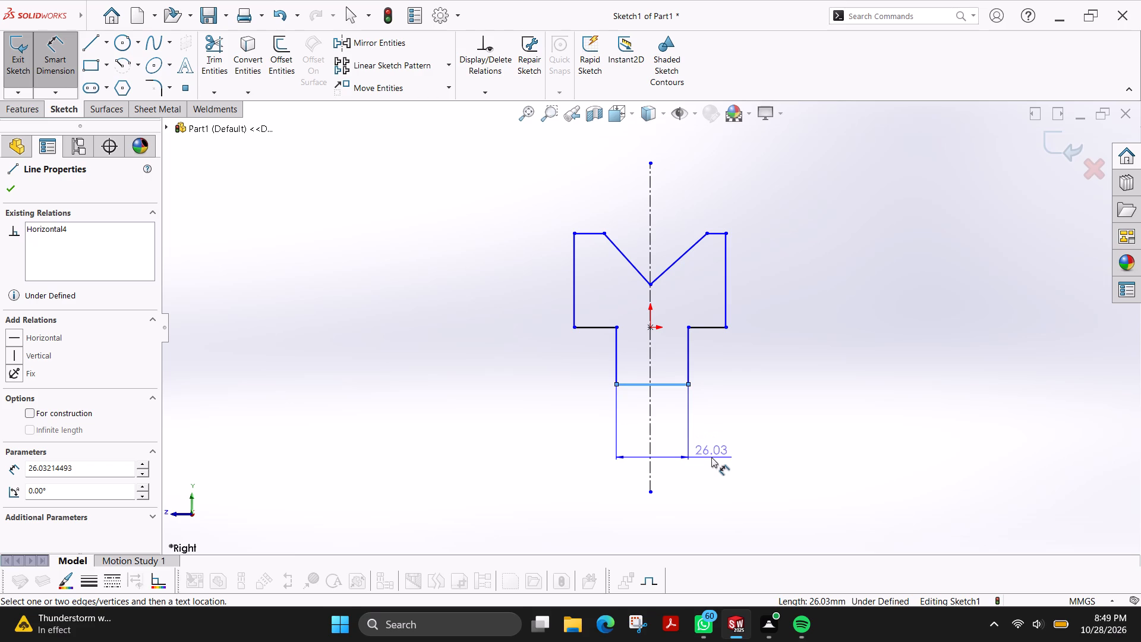
left_click(711, 457)
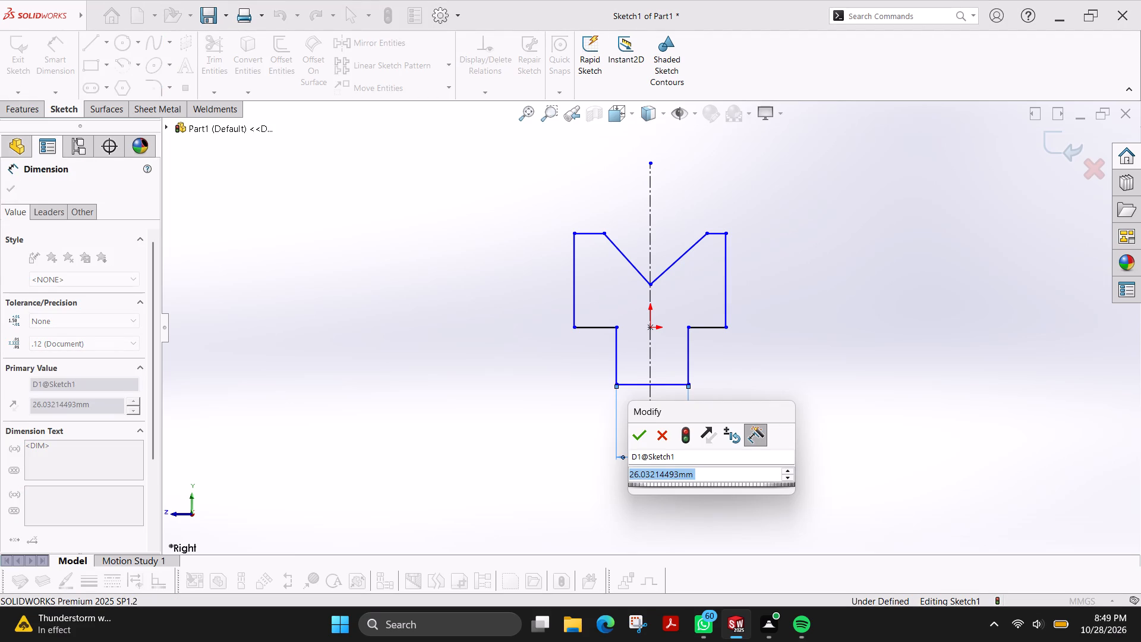
type("18")
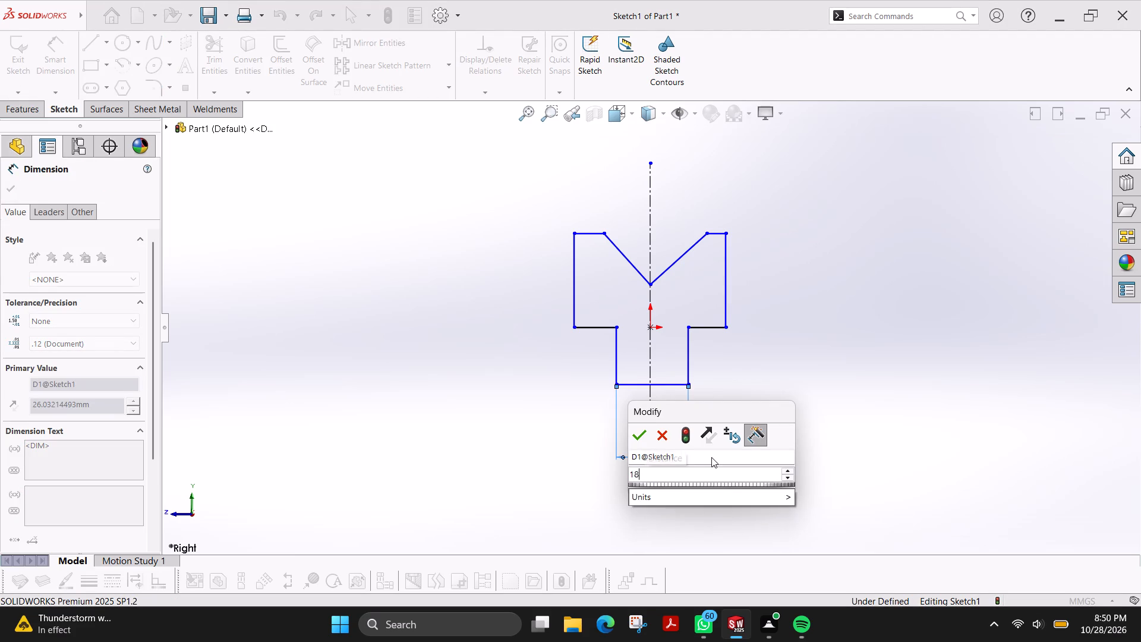
key("Return")
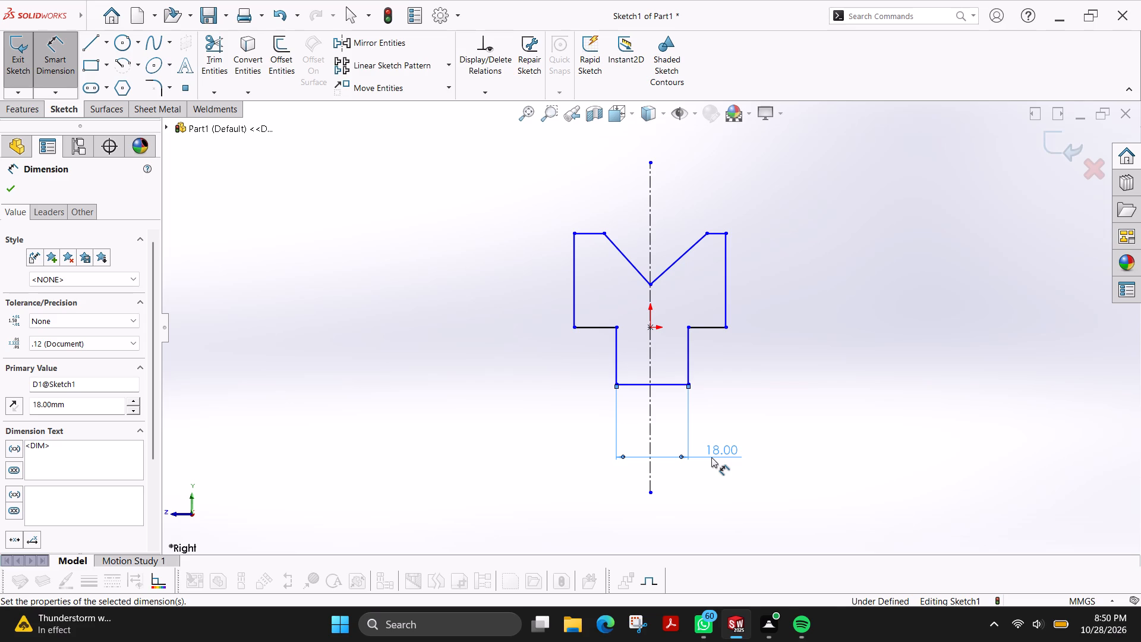
left_click(690, 358)
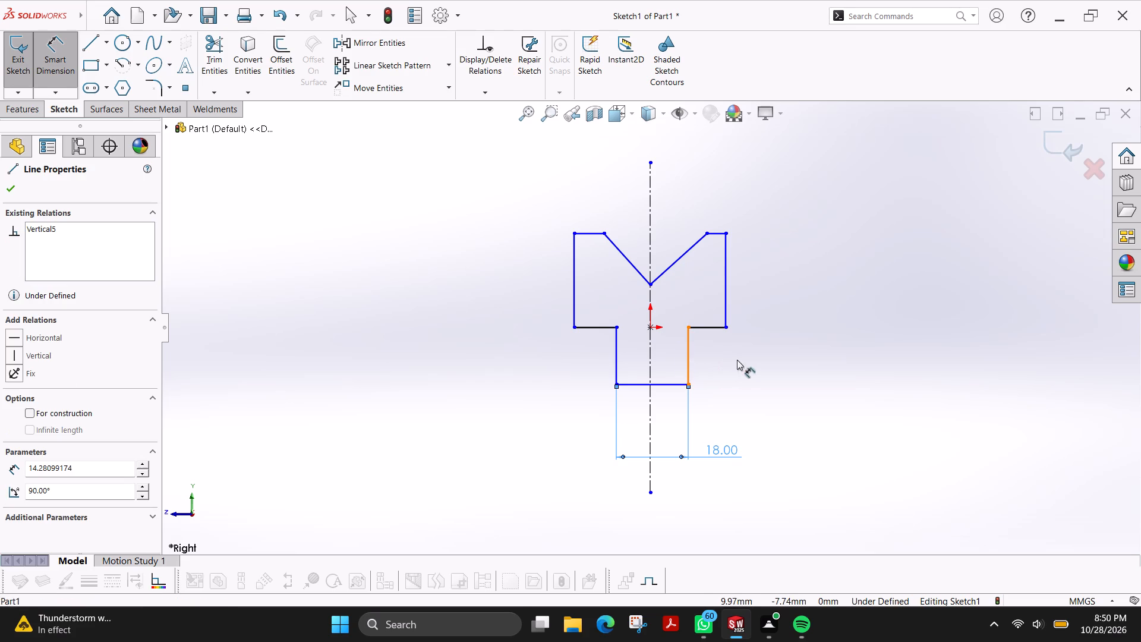
left_click(756, 361)
type("23")
key("Return")
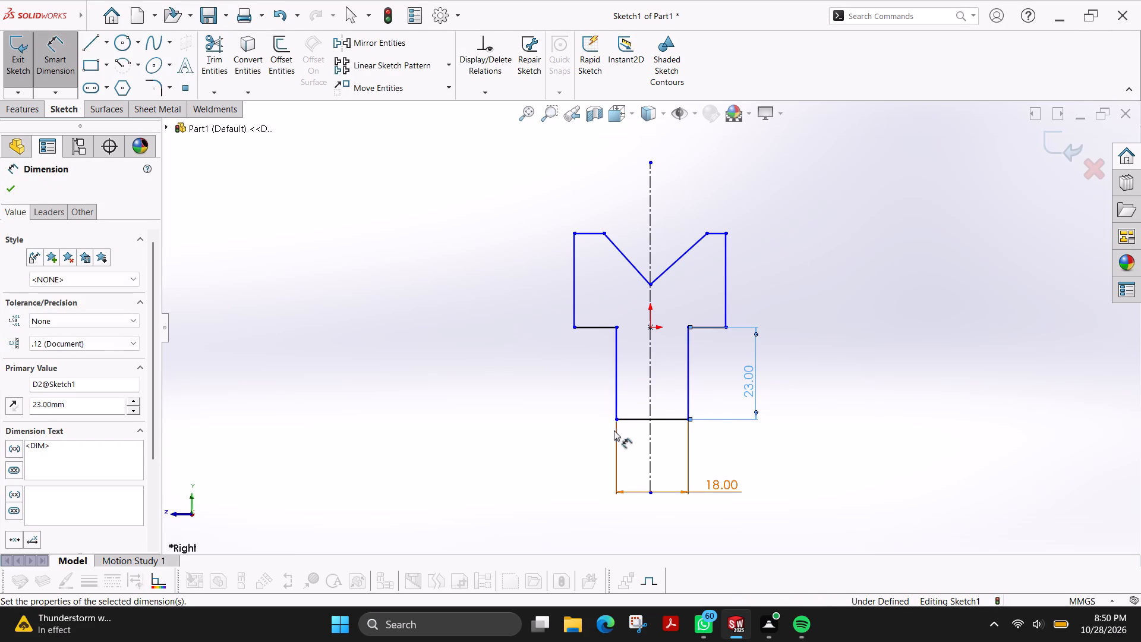
Set the distance from the stem's left vertical edge to the origin to 9 mm.
left_click(615, 347)
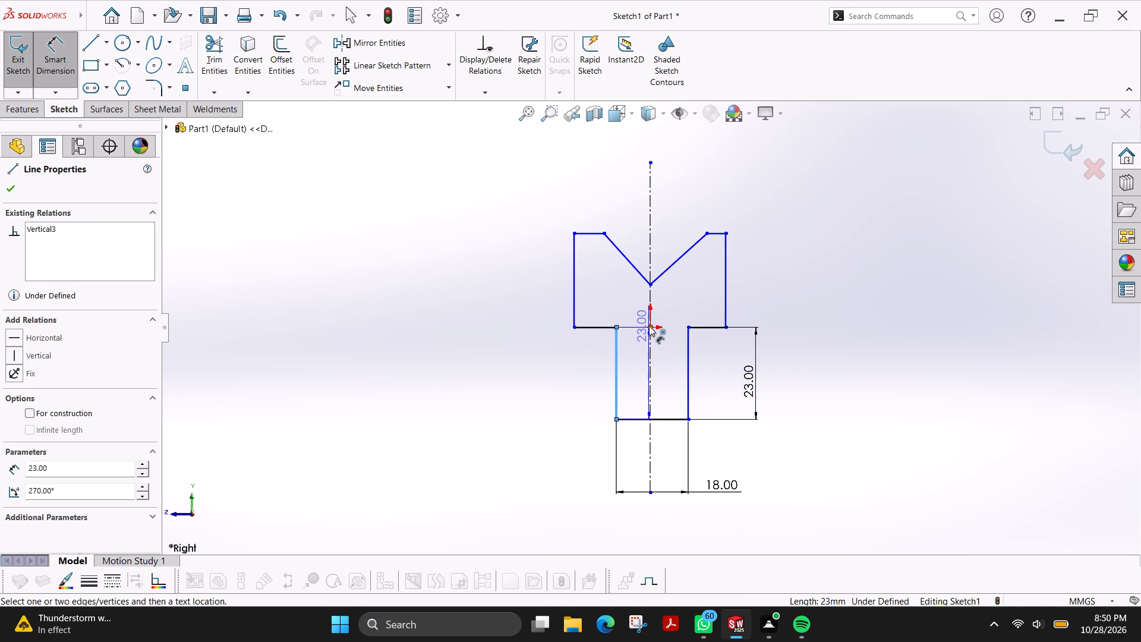
left_click(649, 326)
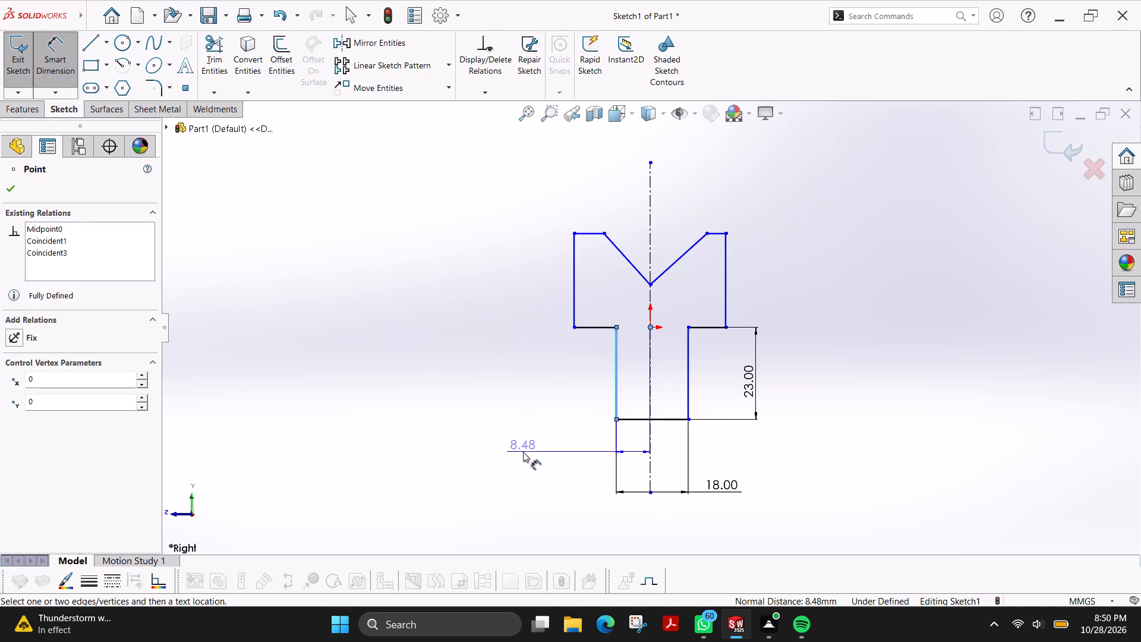
left_click(525, 442)
key("9")
key("Return")
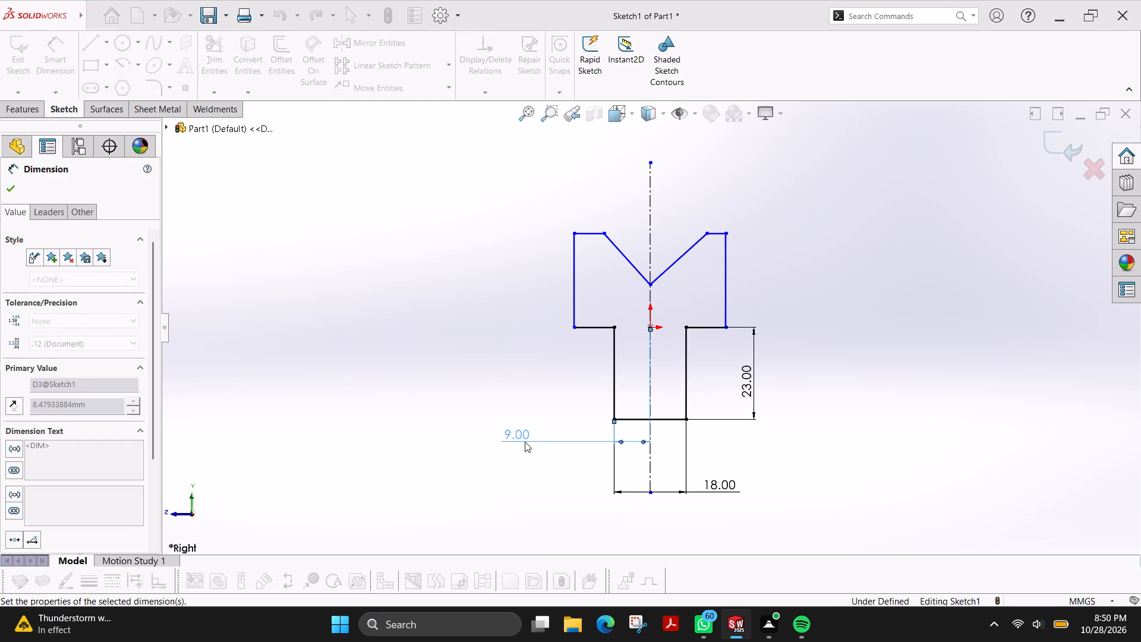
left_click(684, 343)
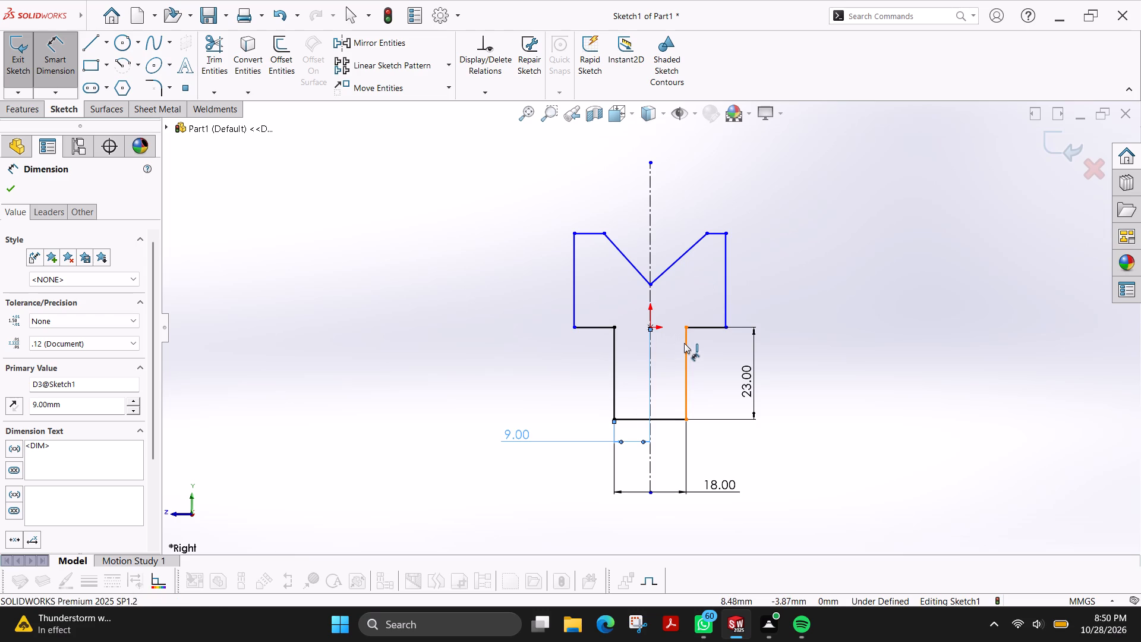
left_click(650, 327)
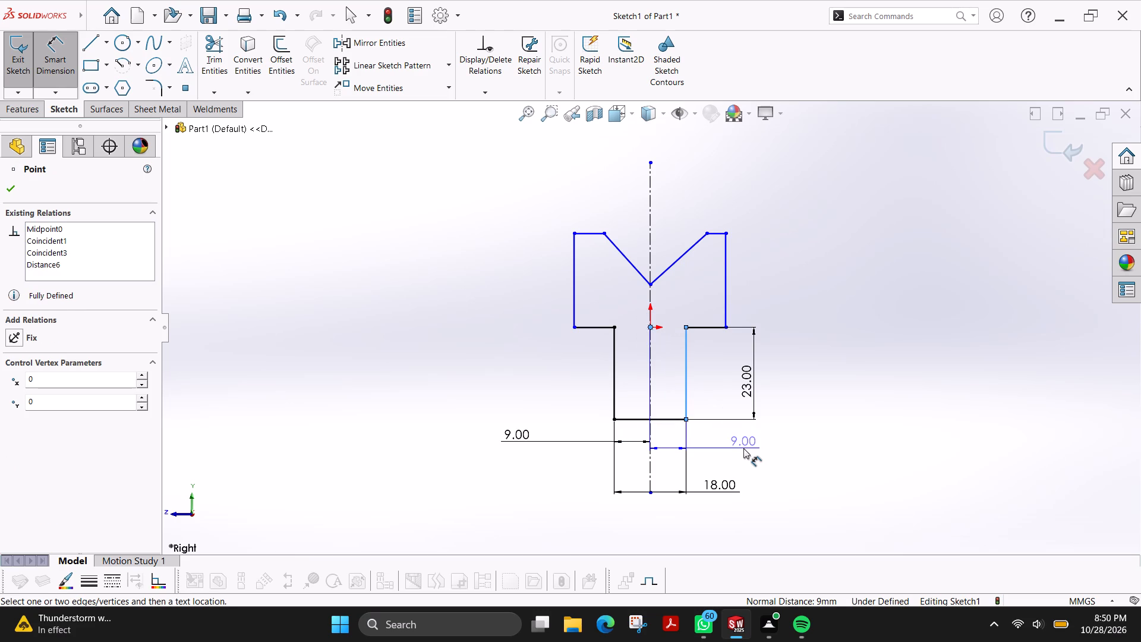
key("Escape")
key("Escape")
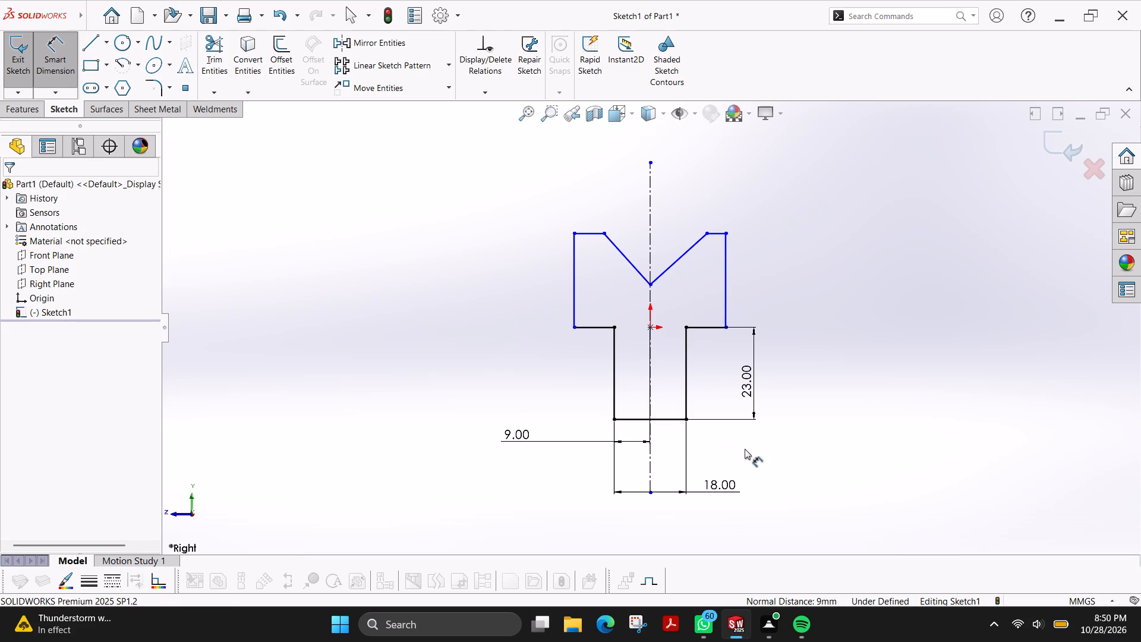
Dimension both outer vertical edges of the profile's head to 52 mm high.
left_click(728, 288)
left_click(802, 266)
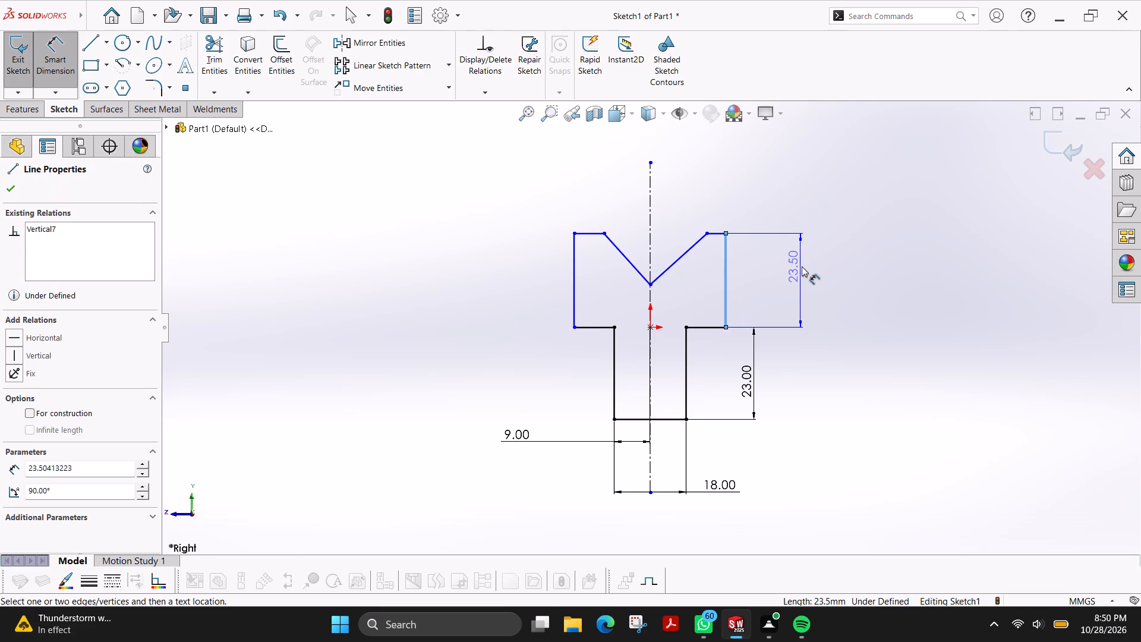
type("52")
key("Return")
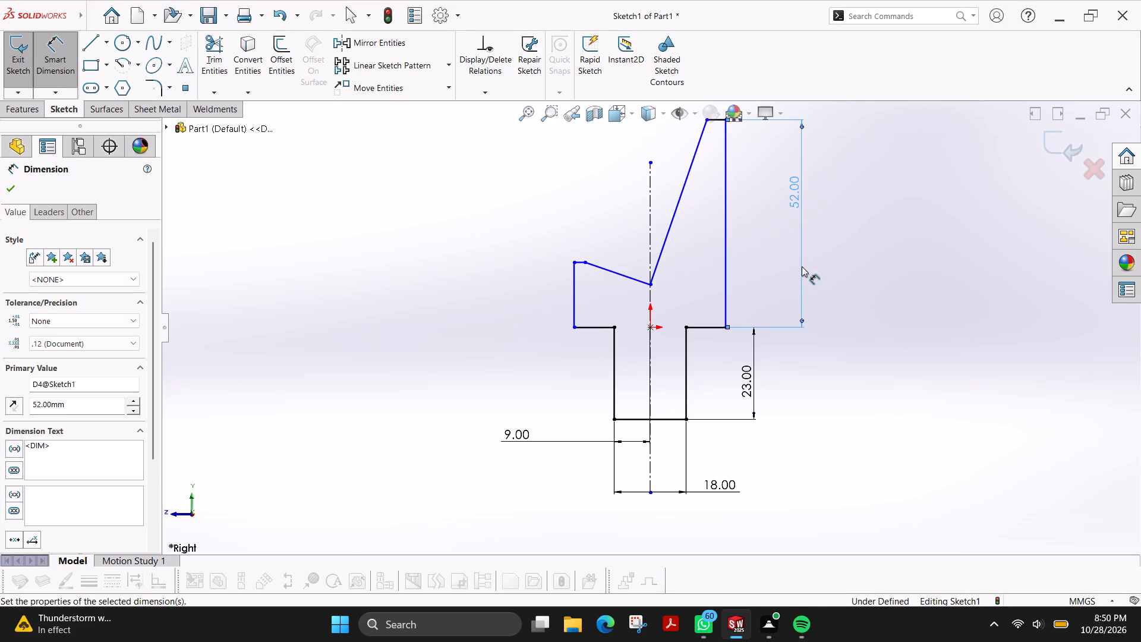
left_click(575, 297)
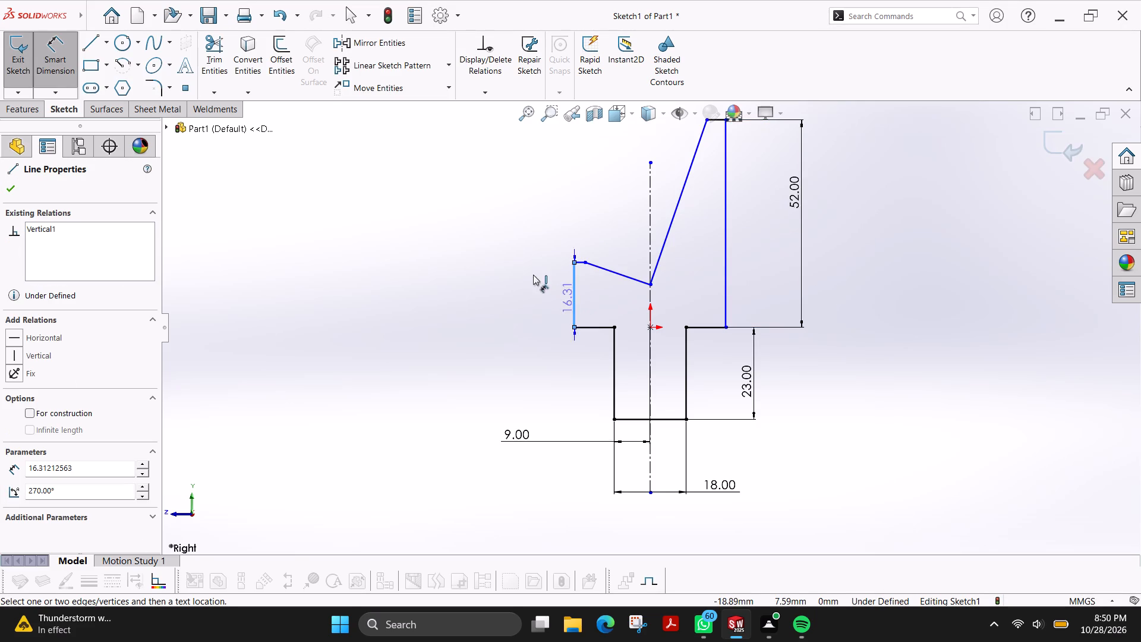
left_click(510, 297)
type("52")
key("Return")
scroll(913, 155, "up", 2)
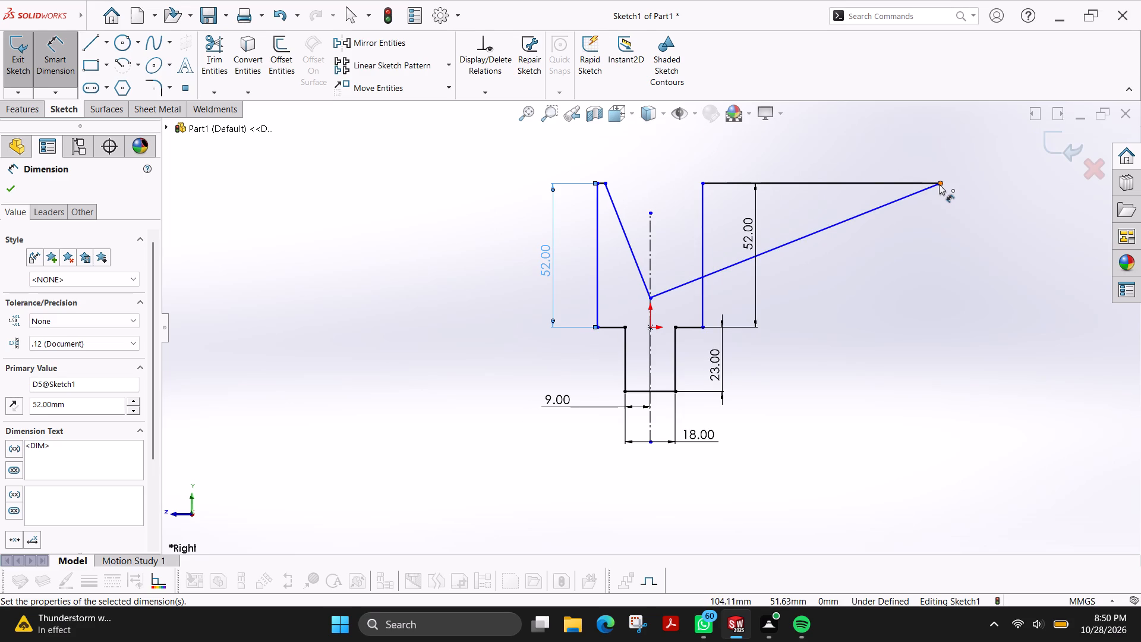
left_click(12, 187)
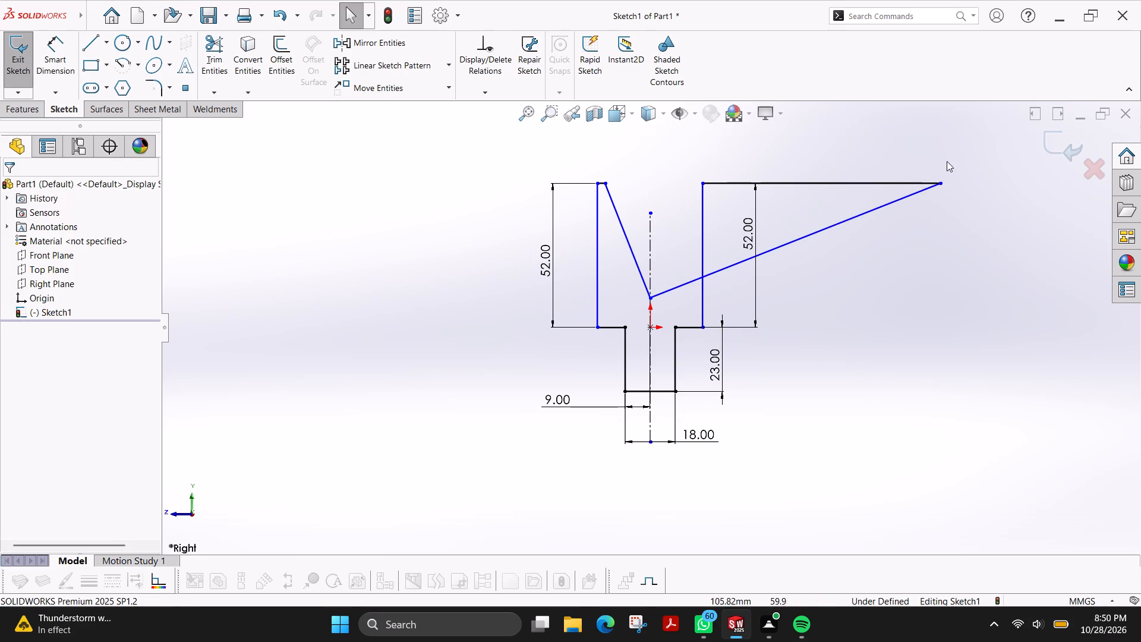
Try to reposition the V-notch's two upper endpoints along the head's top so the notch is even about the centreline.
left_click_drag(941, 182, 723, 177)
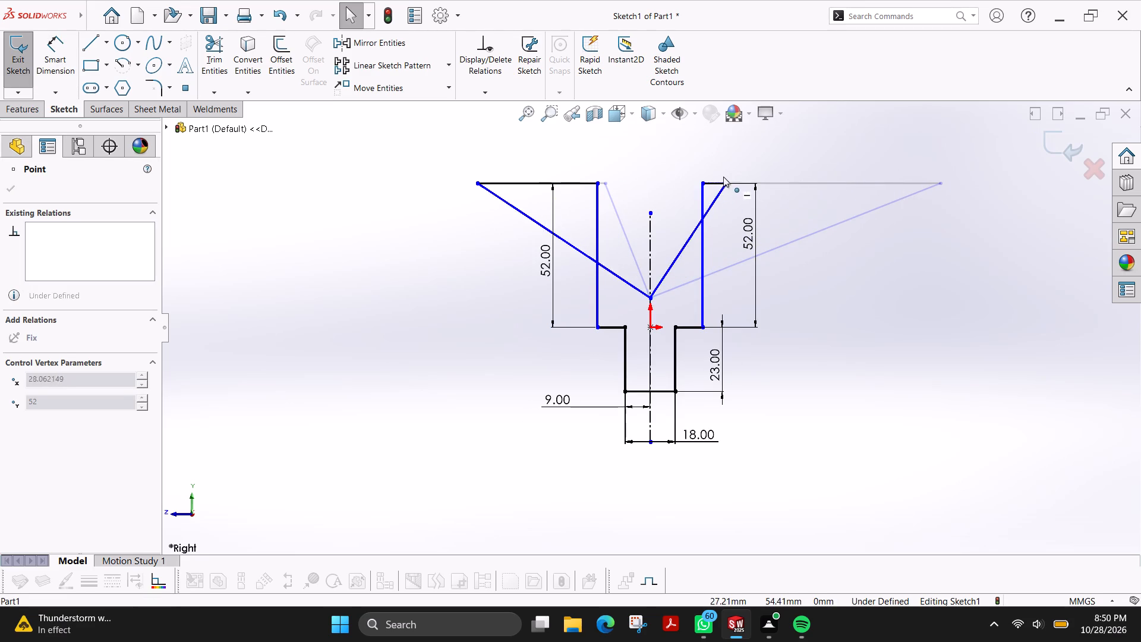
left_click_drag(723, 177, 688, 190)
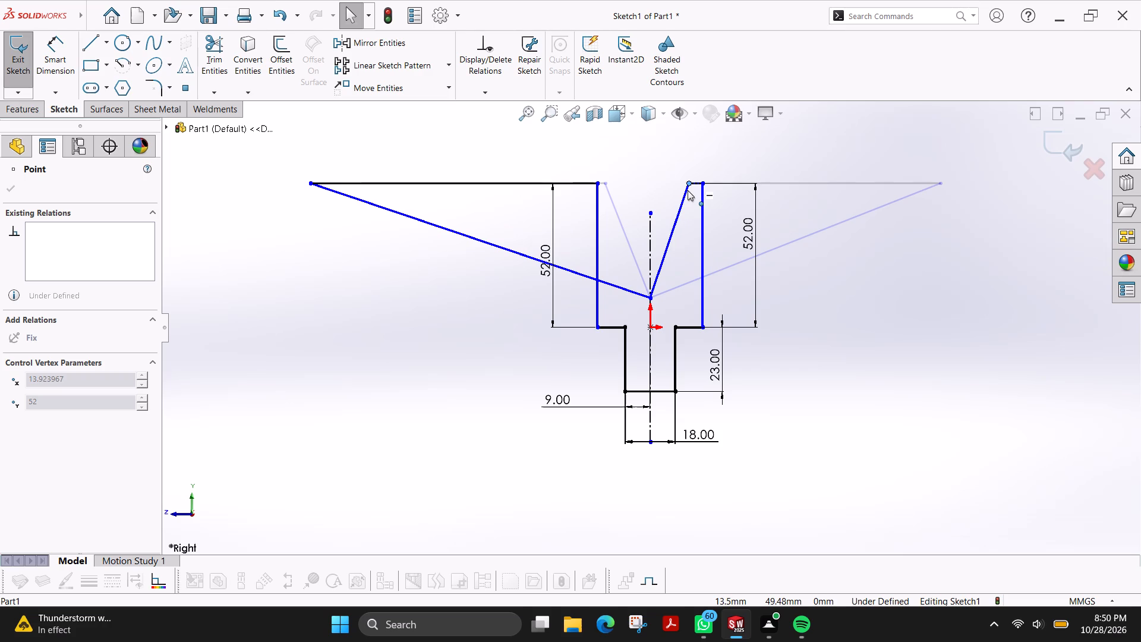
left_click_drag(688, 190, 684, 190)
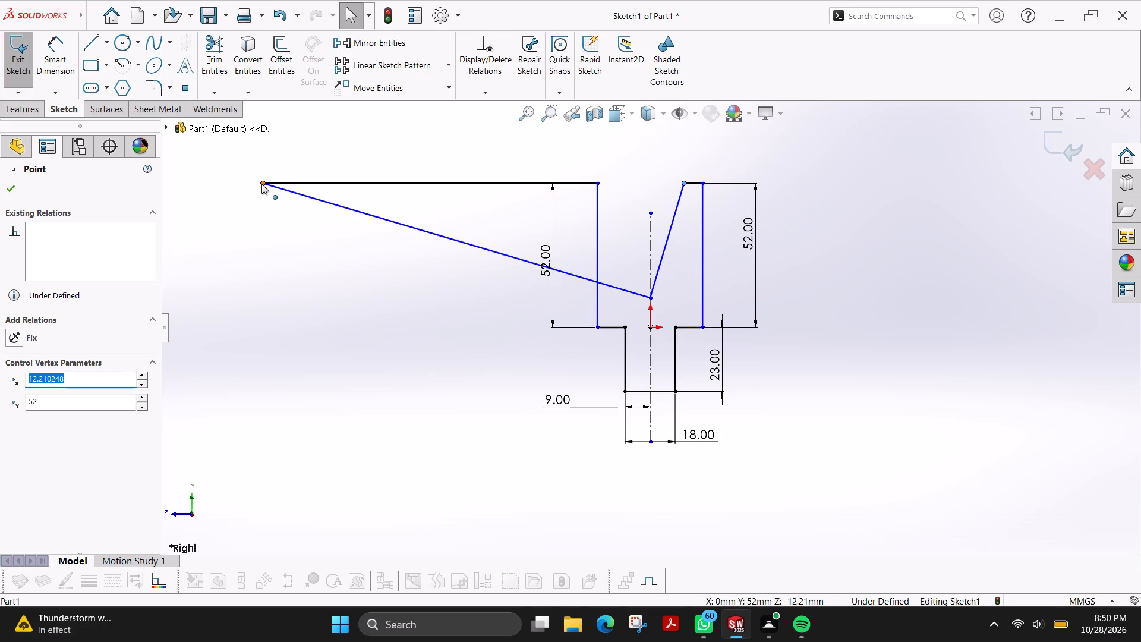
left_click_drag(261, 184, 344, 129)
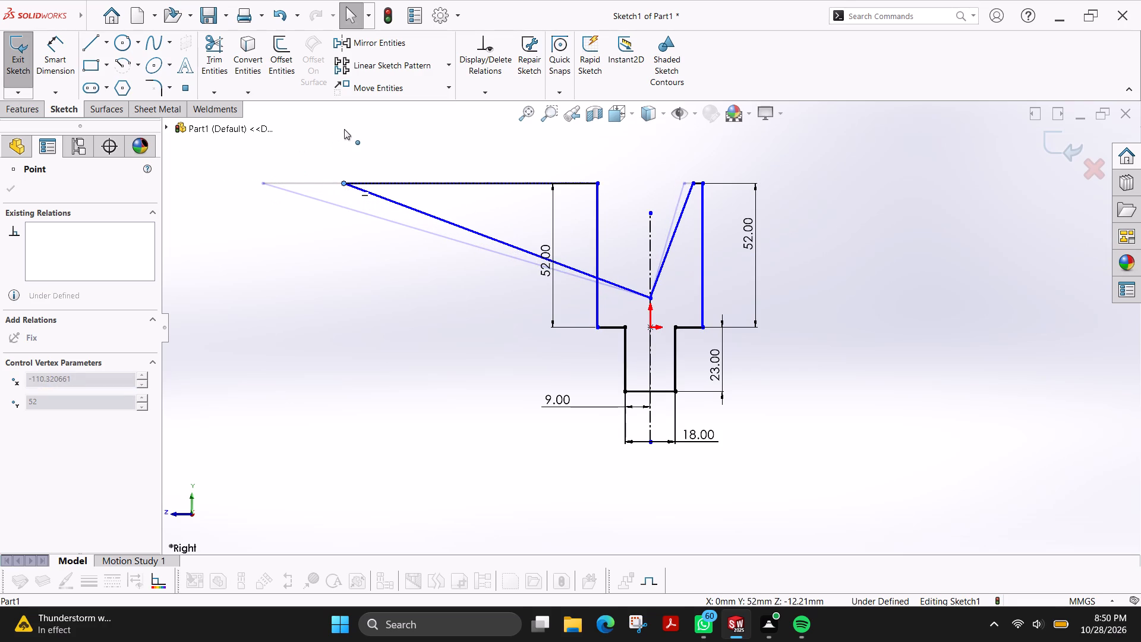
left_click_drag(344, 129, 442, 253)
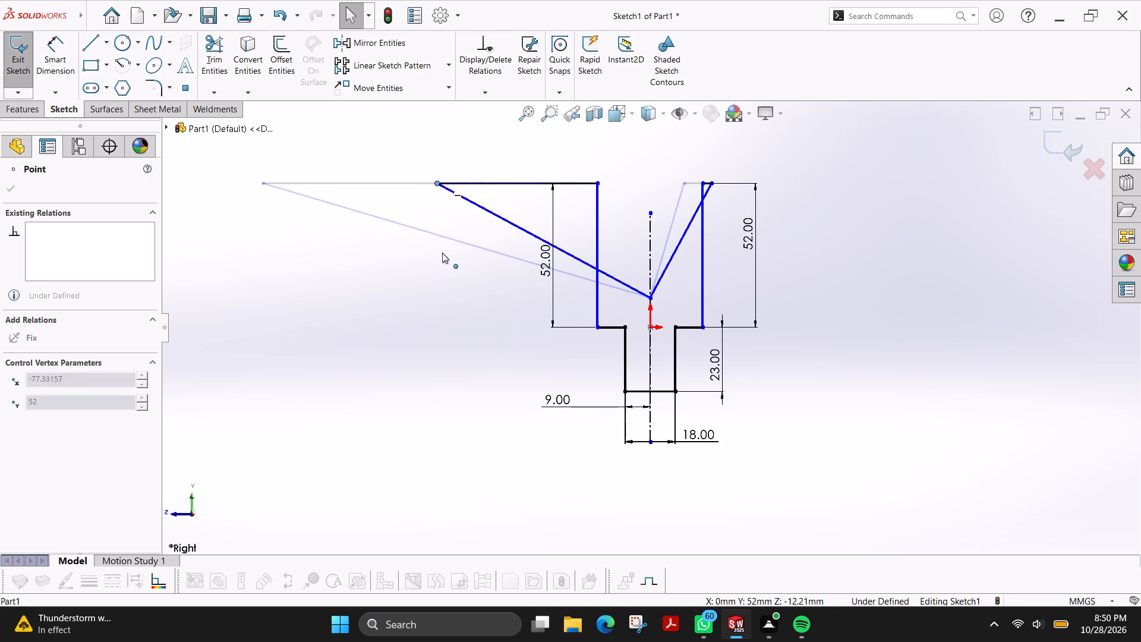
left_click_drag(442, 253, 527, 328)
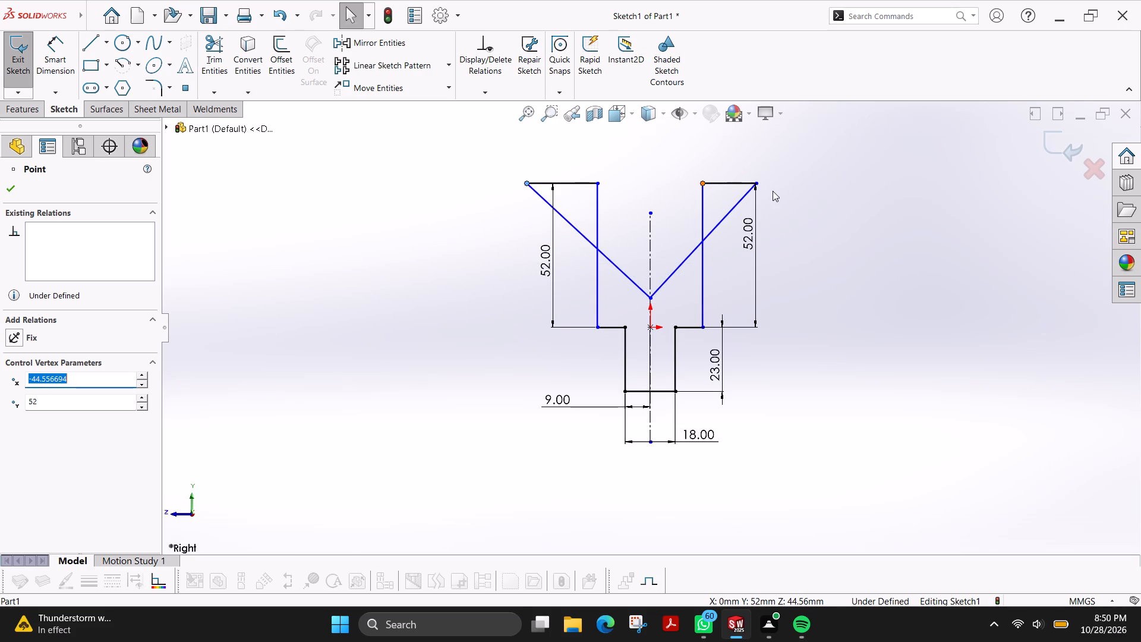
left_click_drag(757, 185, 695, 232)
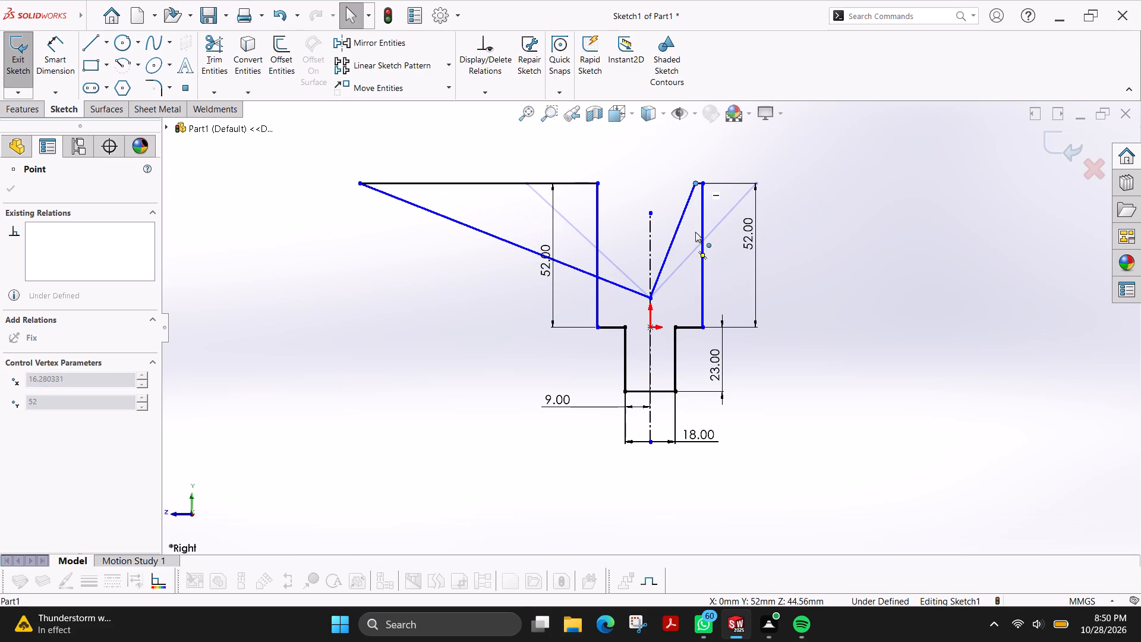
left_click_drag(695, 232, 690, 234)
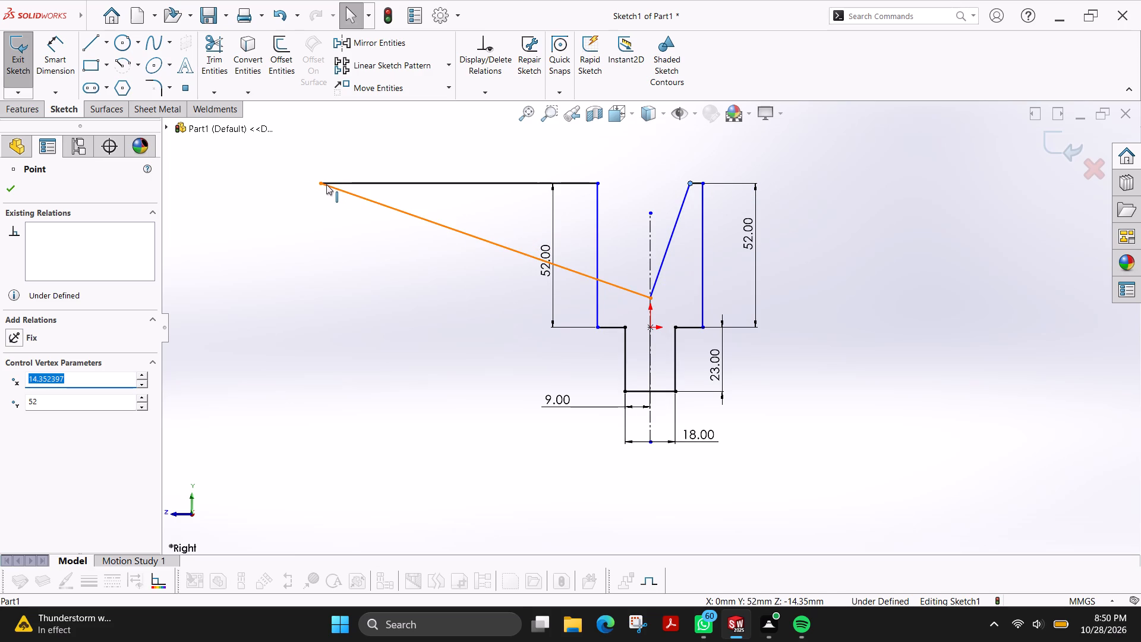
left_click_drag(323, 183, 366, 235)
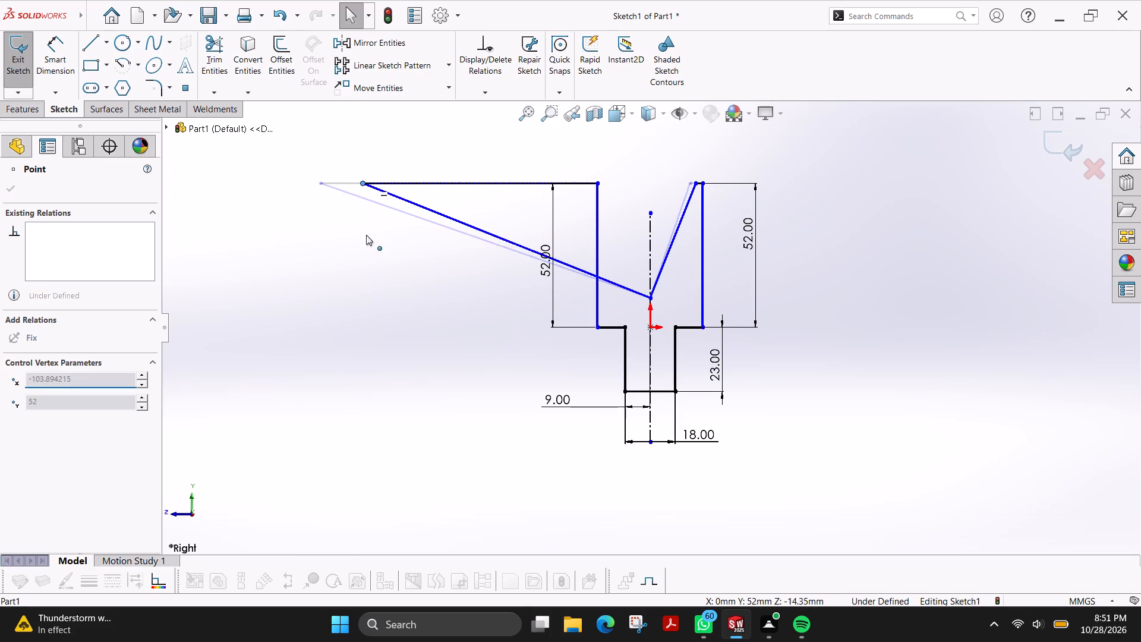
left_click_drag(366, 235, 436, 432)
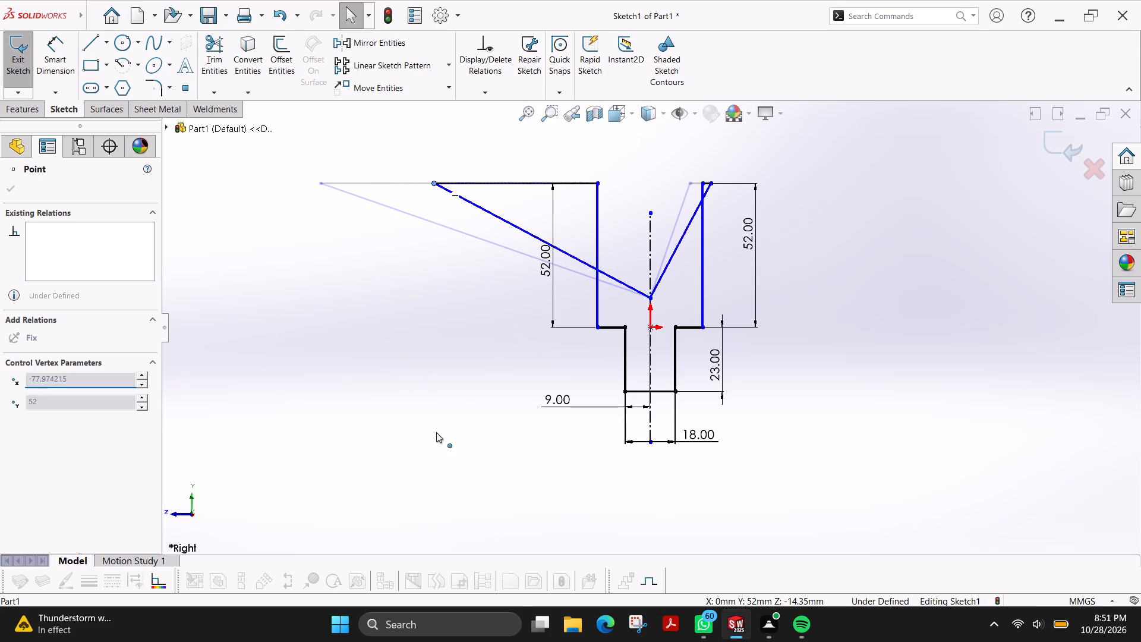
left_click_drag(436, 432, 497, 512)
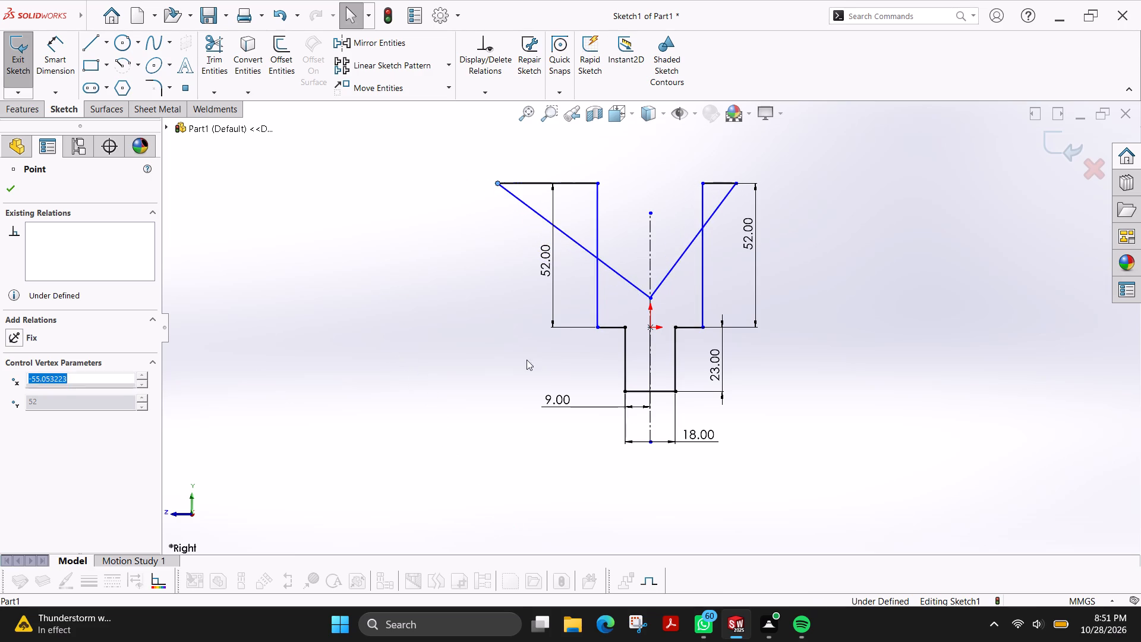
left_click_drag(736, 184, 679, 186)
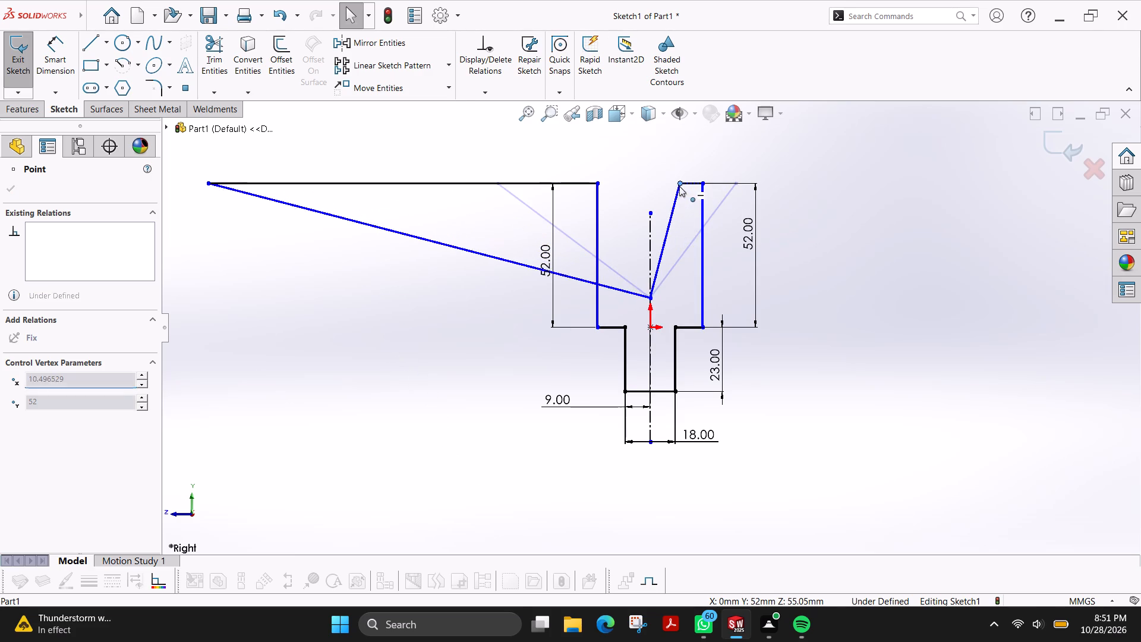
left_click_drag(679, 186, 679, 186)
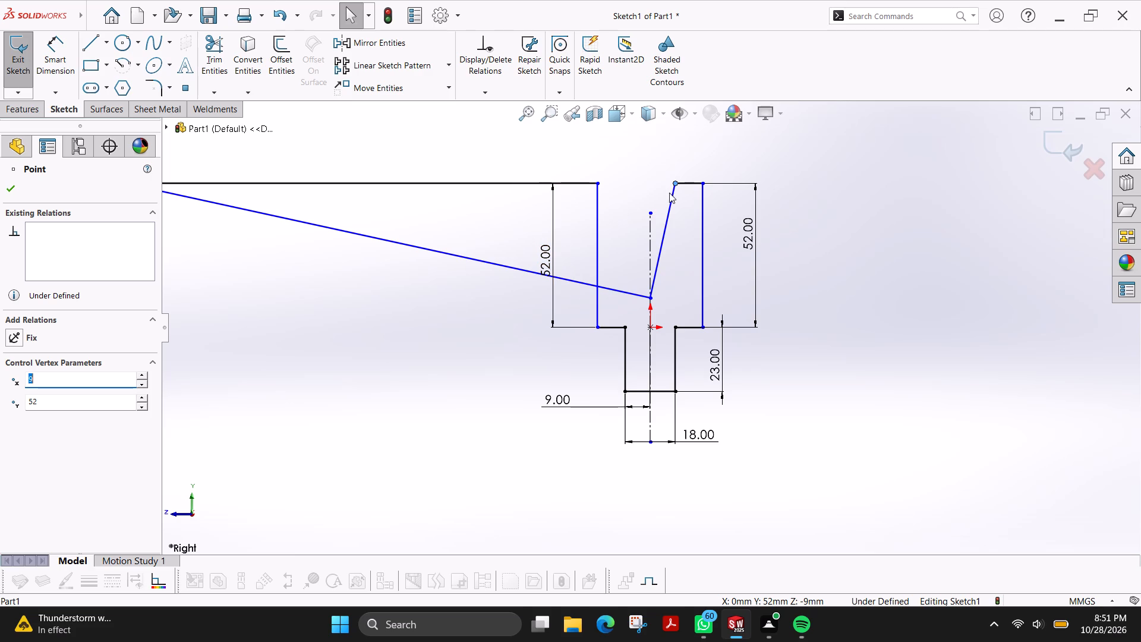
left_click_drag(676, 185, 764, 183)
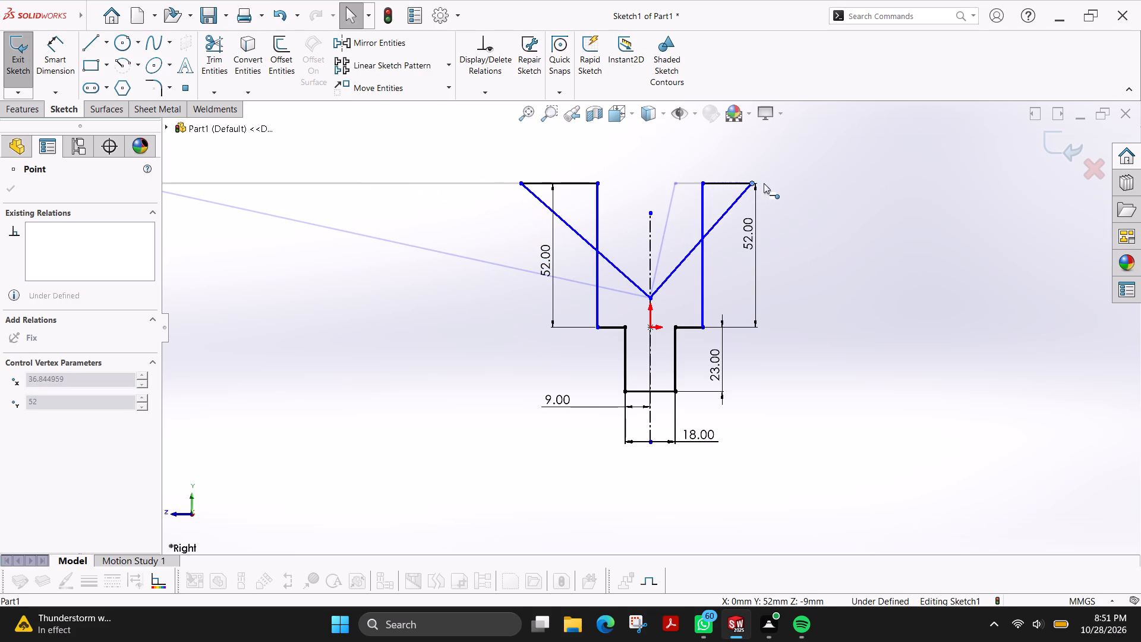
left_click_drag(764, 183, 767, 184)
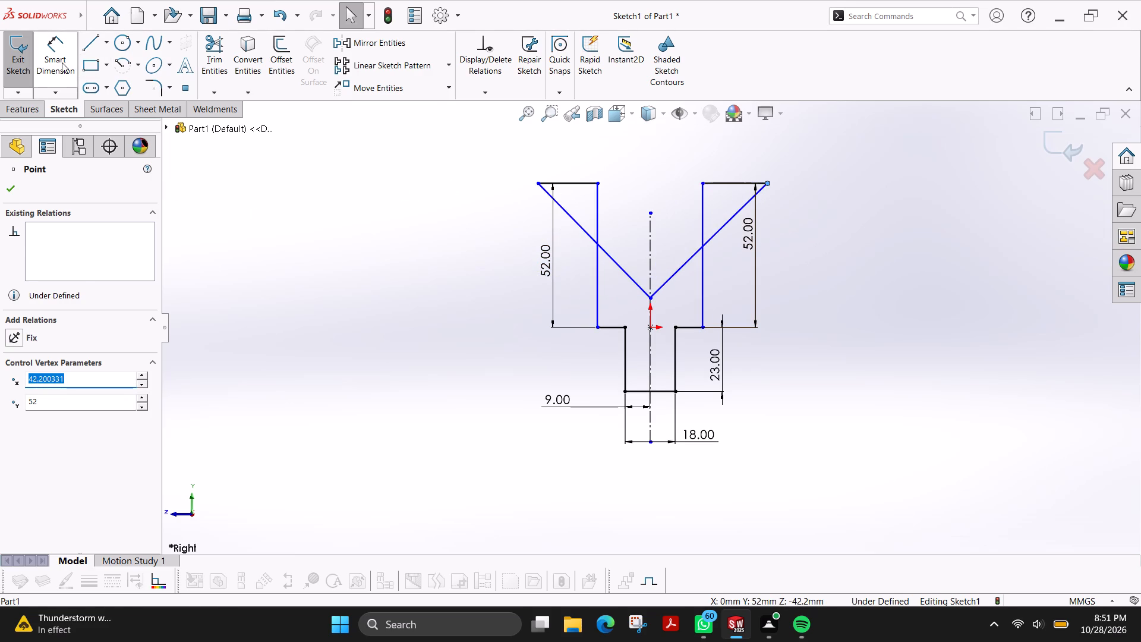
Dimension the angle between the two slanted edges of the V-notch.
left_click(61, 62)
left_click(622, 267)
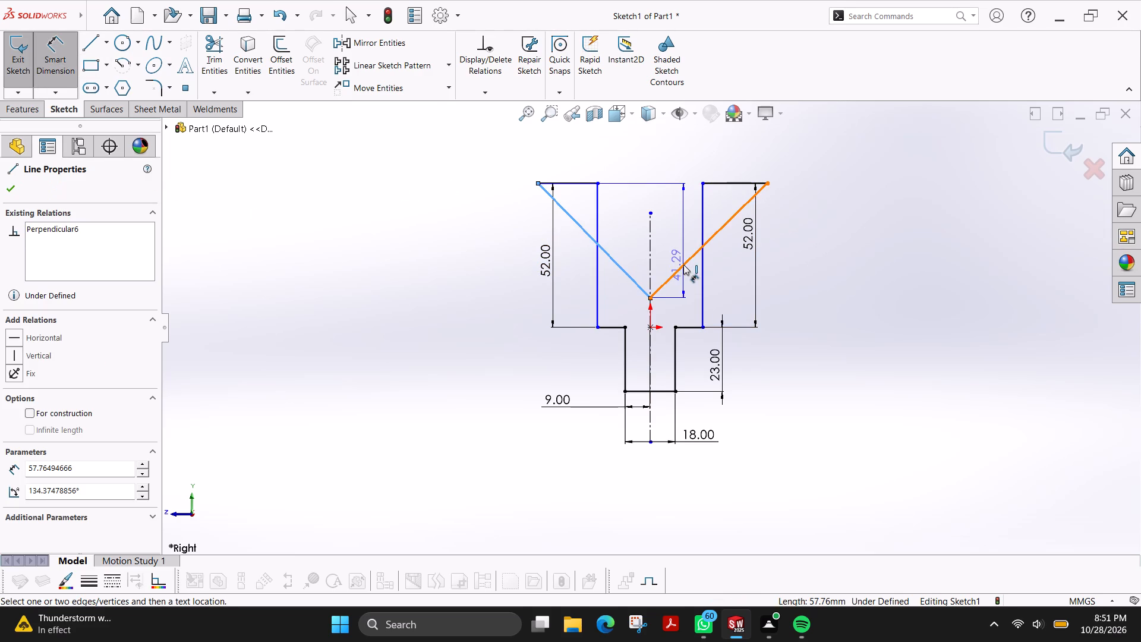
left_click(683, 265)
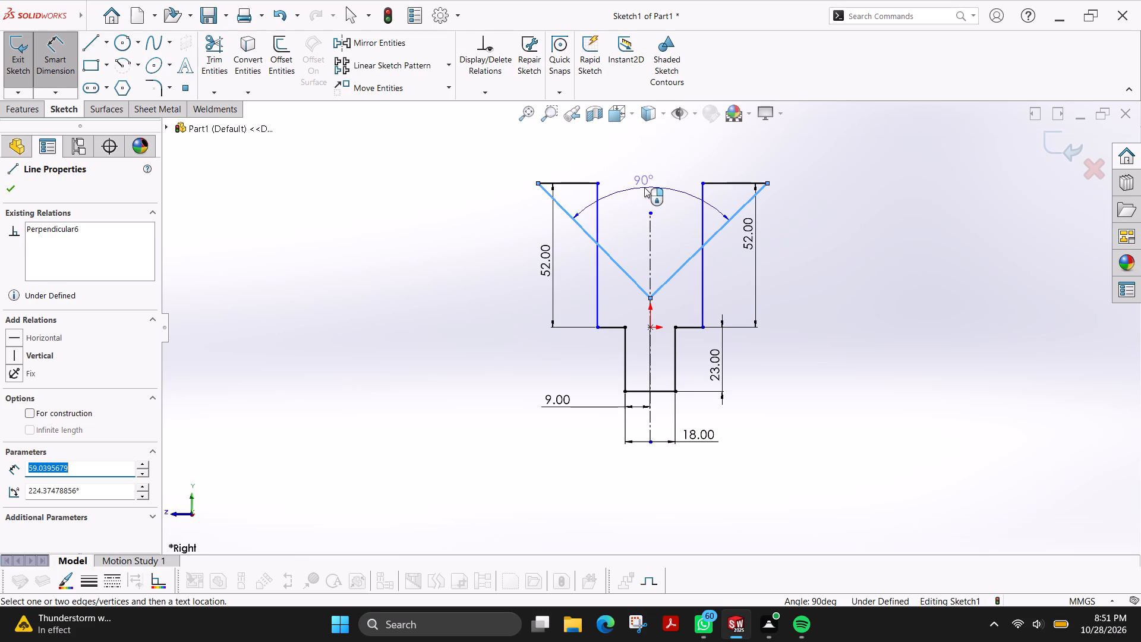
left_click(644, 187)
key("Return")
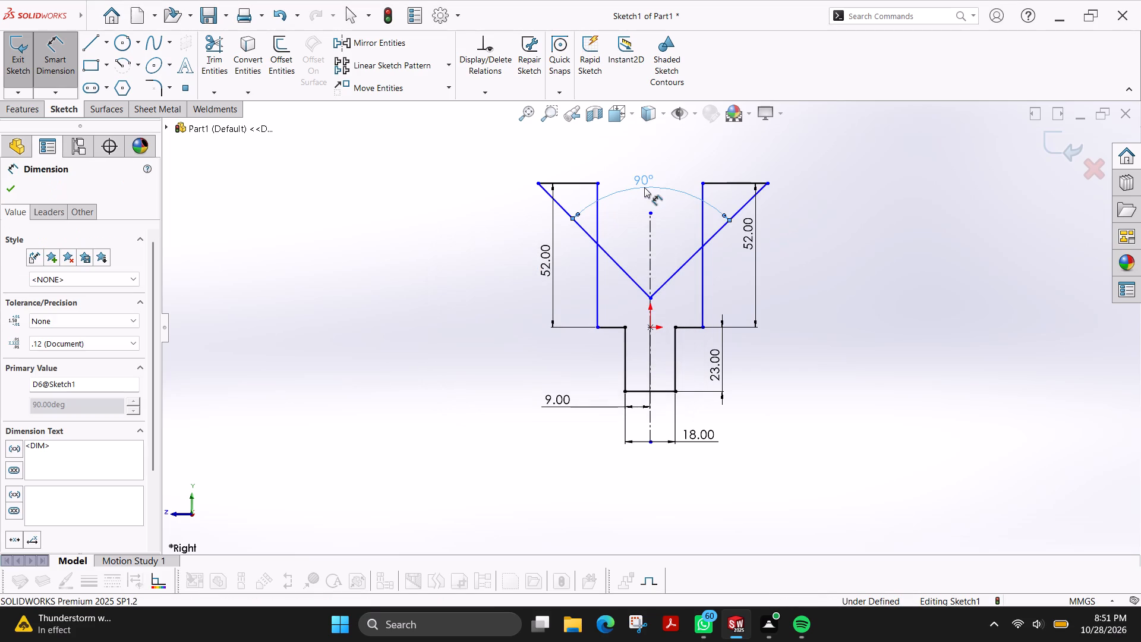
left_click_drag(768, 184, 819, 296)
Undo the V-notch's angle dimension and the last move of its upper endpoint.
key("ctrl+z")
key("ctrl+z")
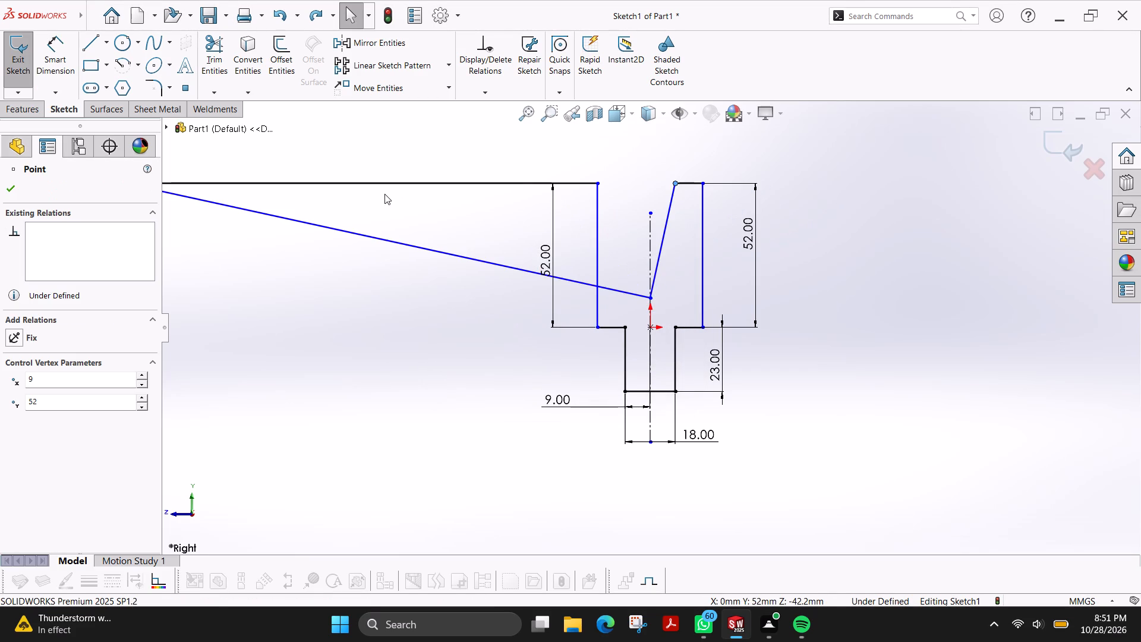
Add a driven angle dimension between the two slanted edges of the V-notch.
scroll(551, 210, "up", 2)
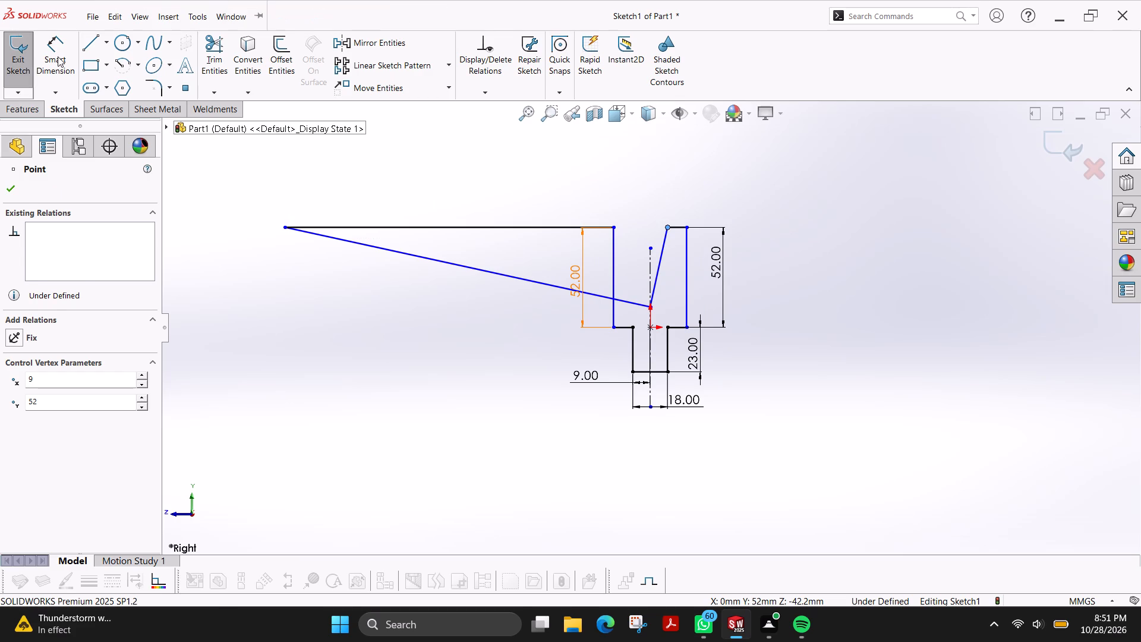
left_click(58, 56)
left_click(629, 298)
left_click(629, 303)
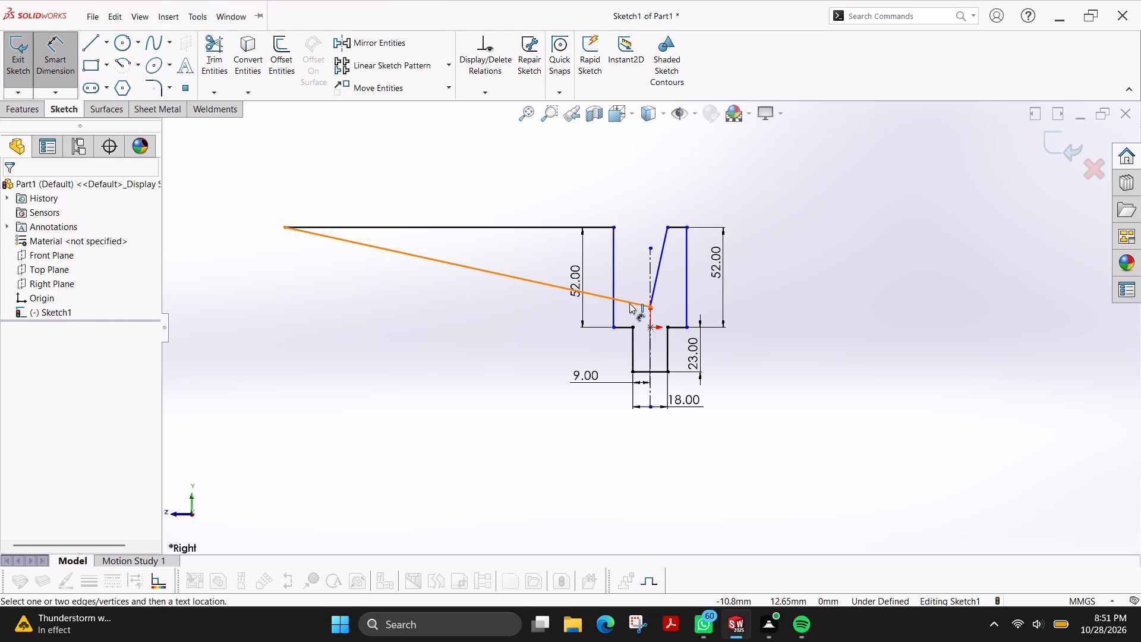
left_click(661, 260)
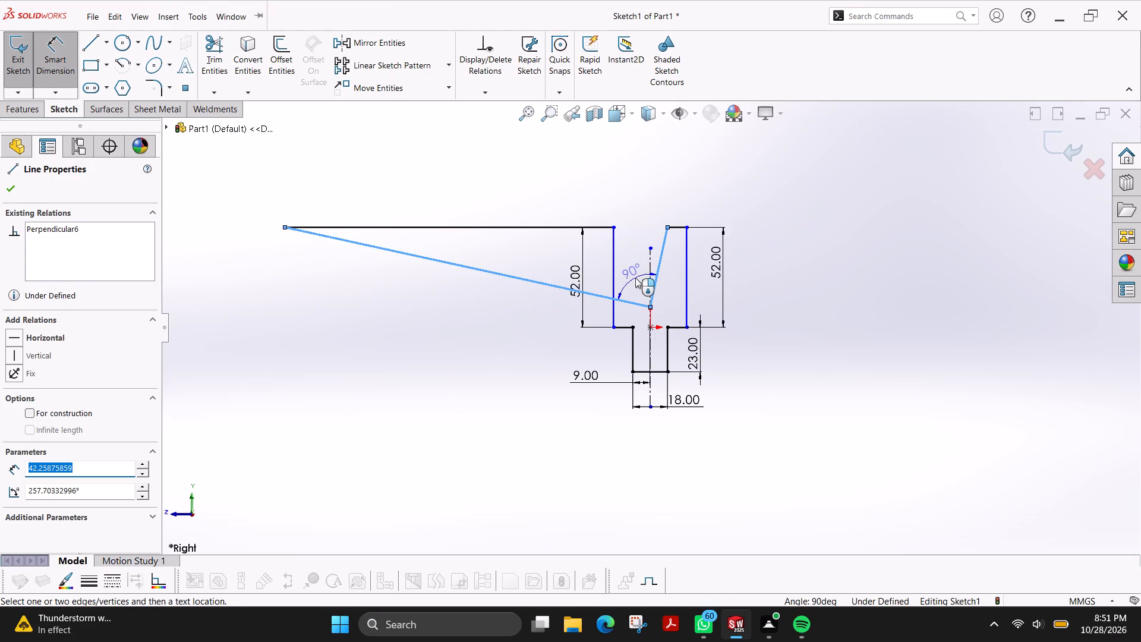
left_click(635, 278)
key("Return")
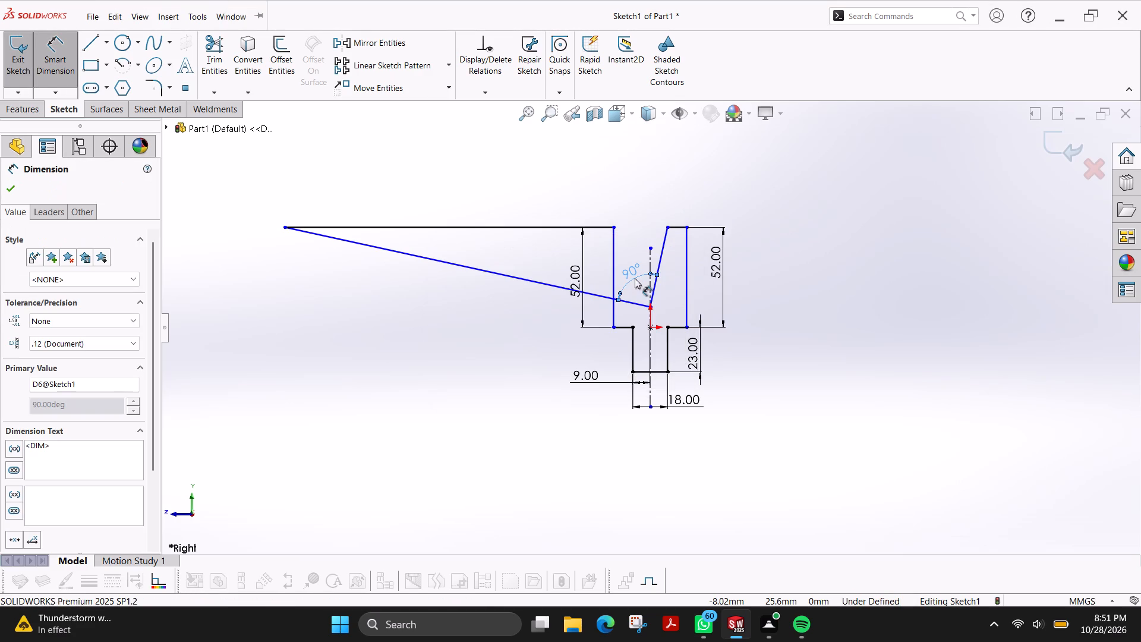
type("30")
key("Escape")
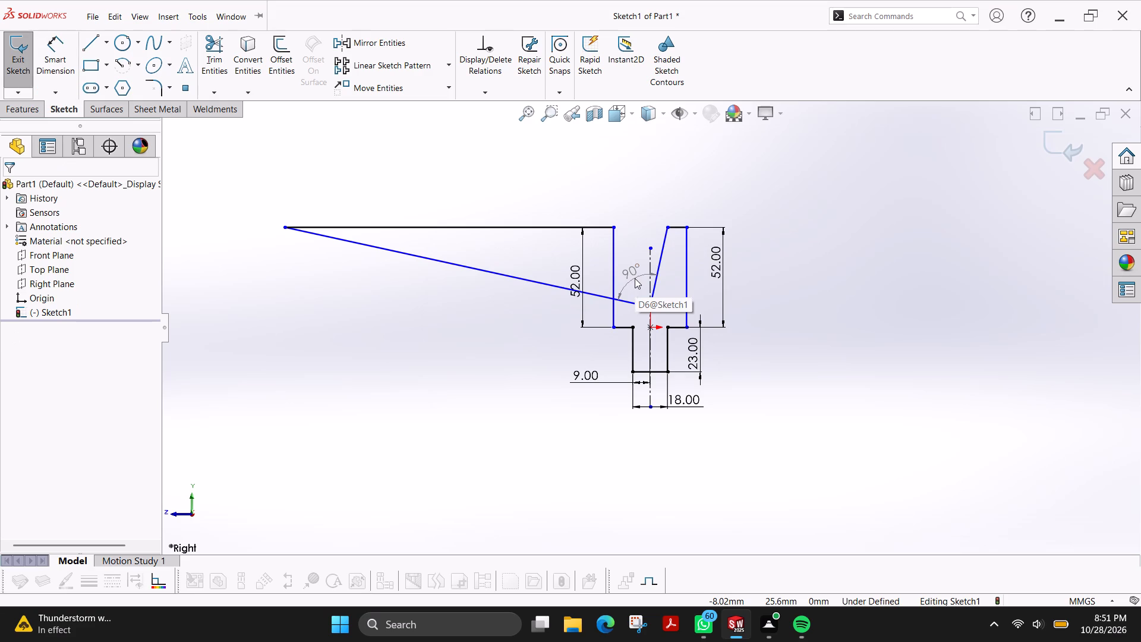
key("Escape")
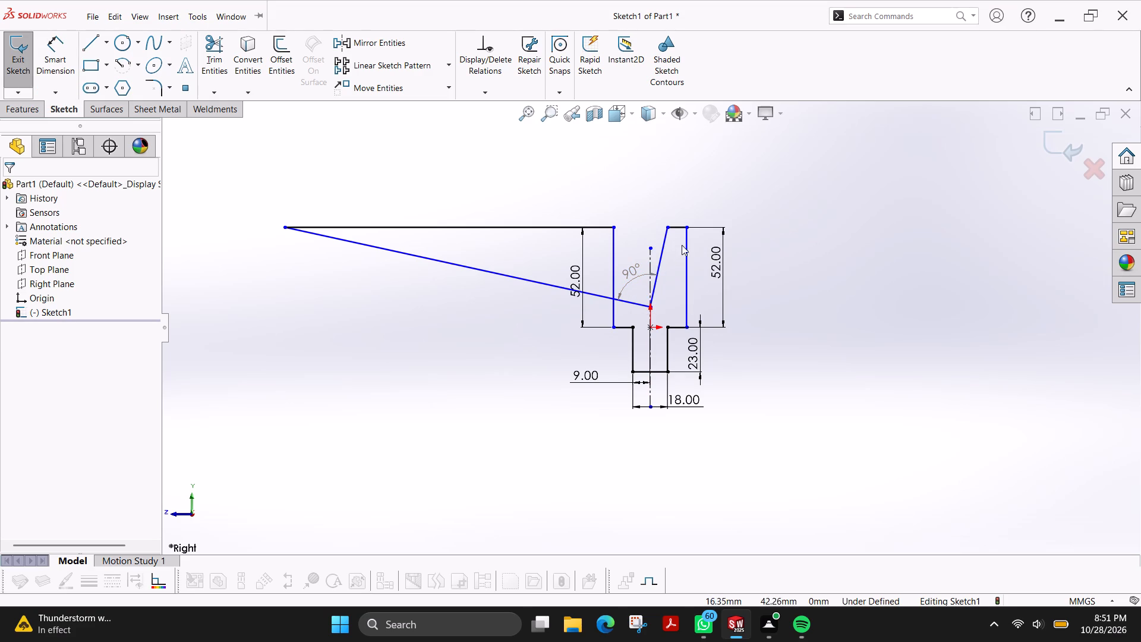
Move the upper endpoint of the V-notch's right slanted edge outward to about 39 mm from the centreline.
left_click_drag(669, 229, 705, 294)
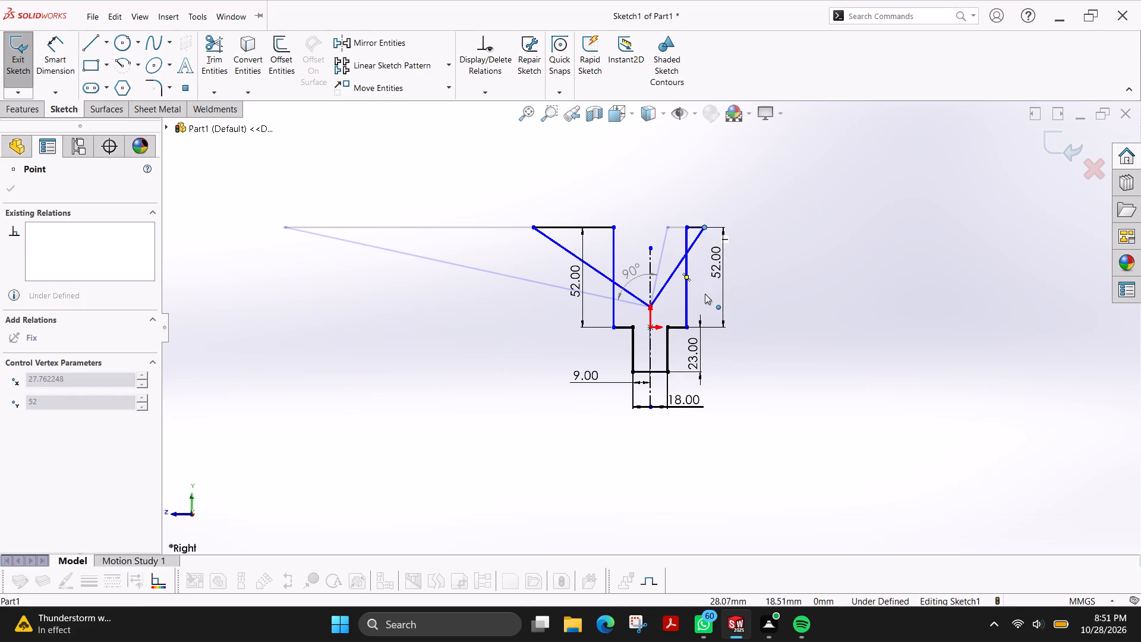
left_click_drag(705, 294, 726, 300)
key("Escape")
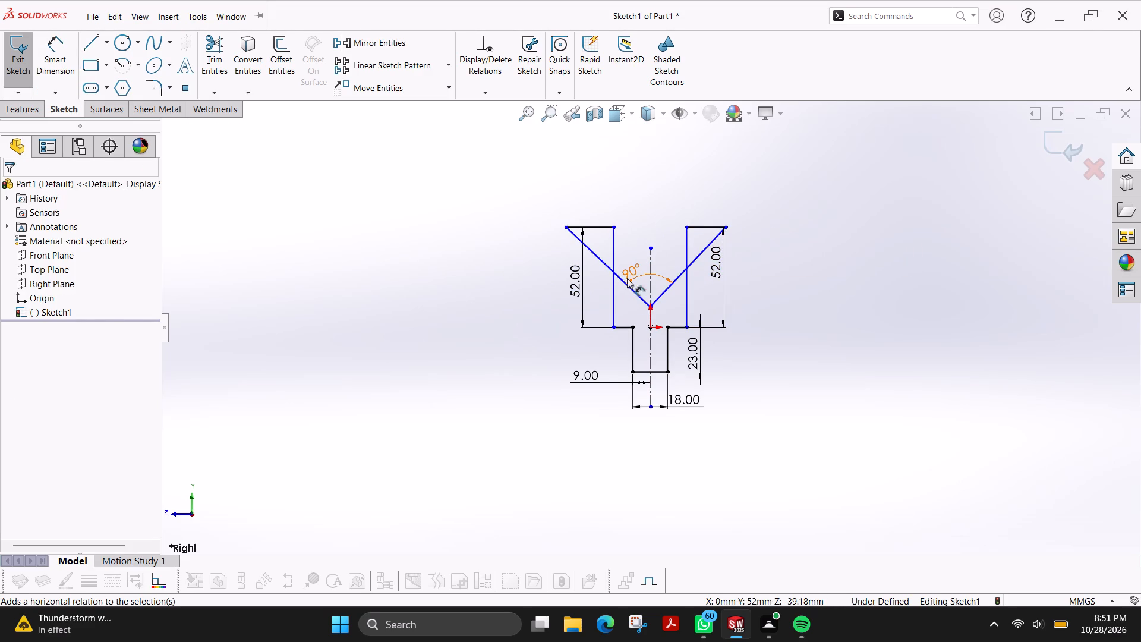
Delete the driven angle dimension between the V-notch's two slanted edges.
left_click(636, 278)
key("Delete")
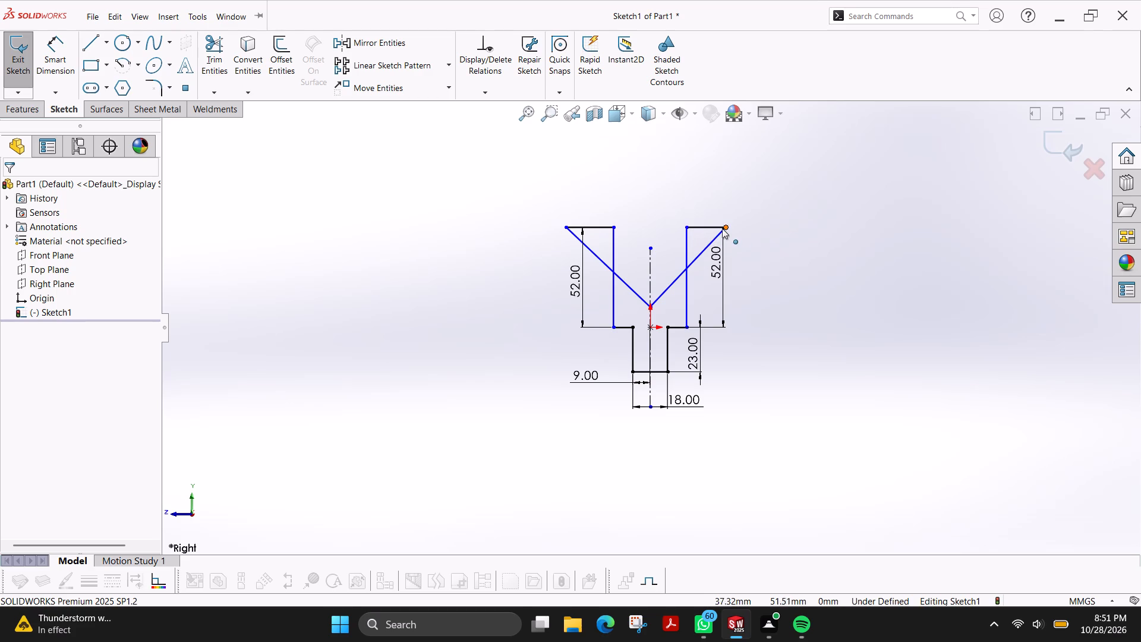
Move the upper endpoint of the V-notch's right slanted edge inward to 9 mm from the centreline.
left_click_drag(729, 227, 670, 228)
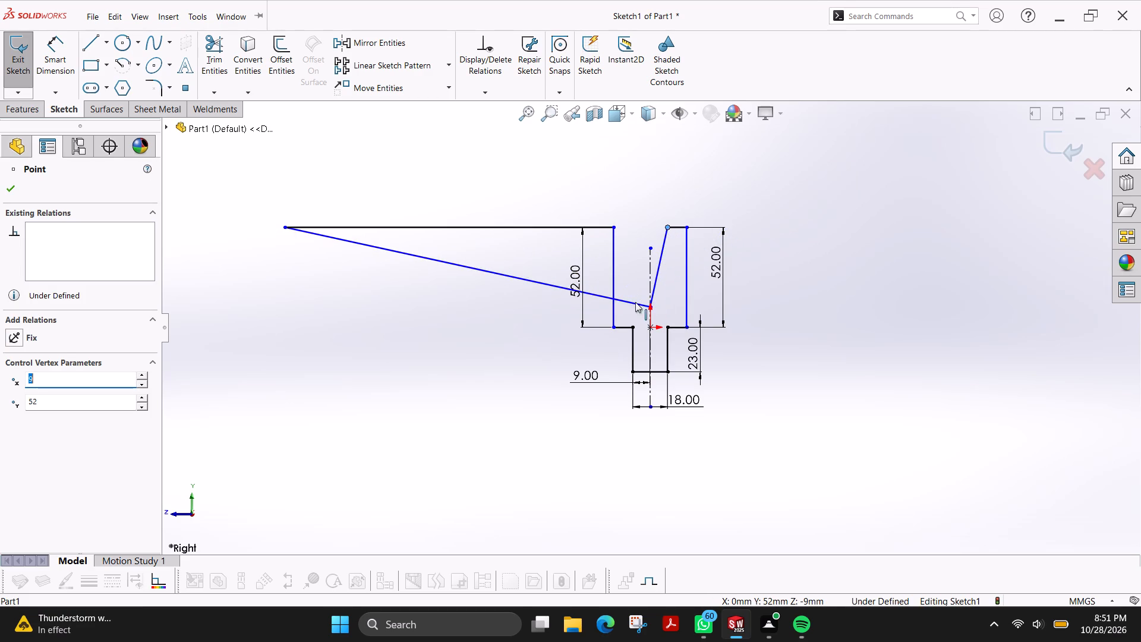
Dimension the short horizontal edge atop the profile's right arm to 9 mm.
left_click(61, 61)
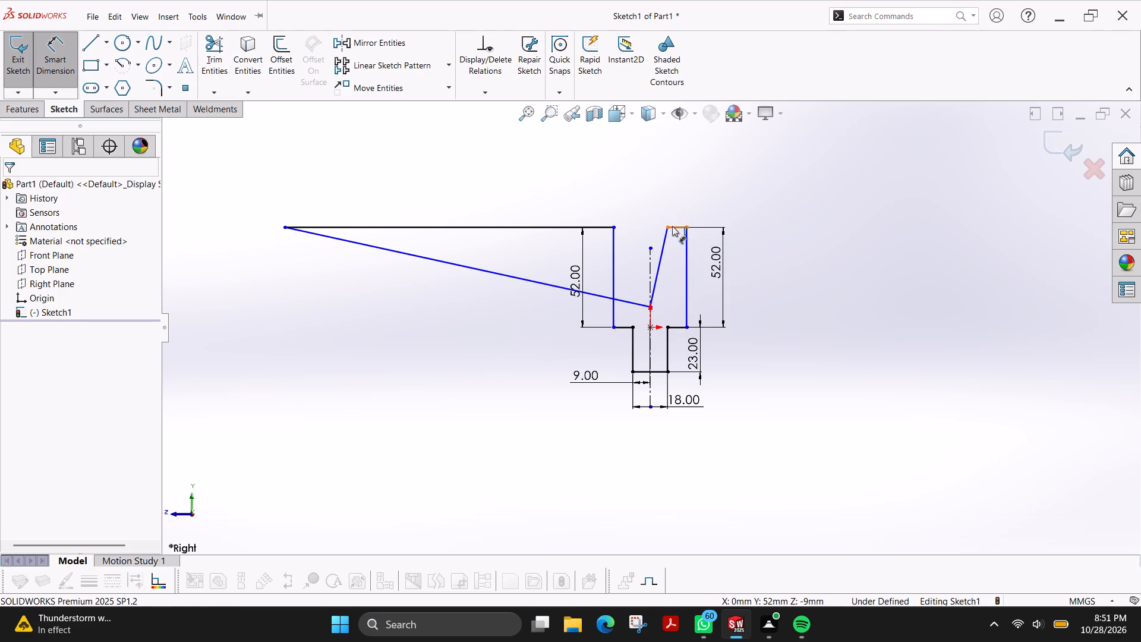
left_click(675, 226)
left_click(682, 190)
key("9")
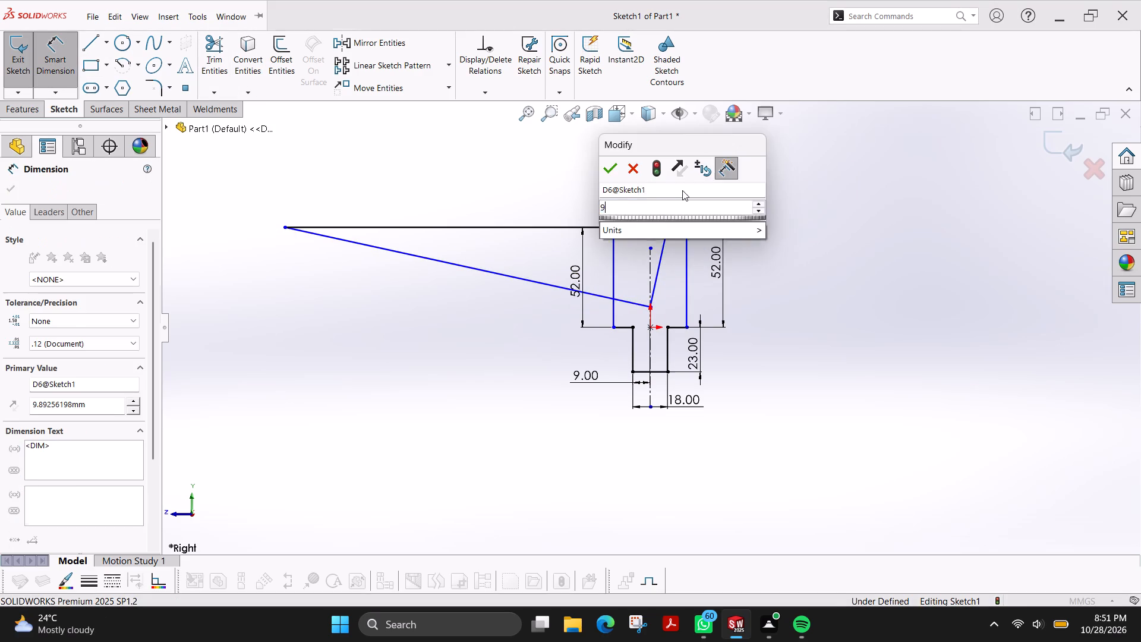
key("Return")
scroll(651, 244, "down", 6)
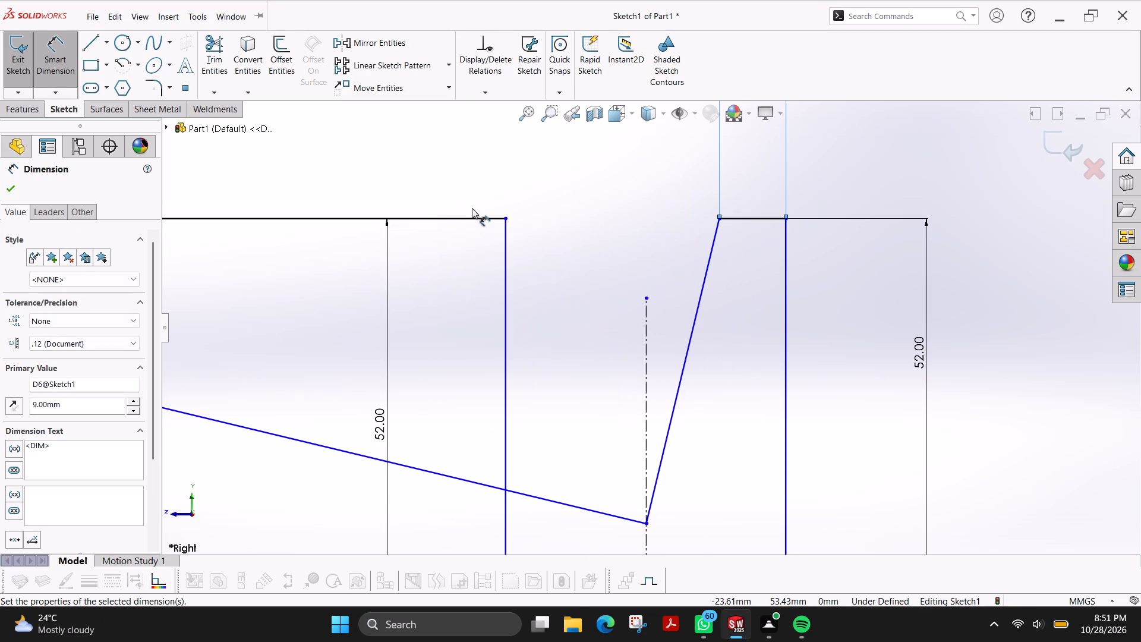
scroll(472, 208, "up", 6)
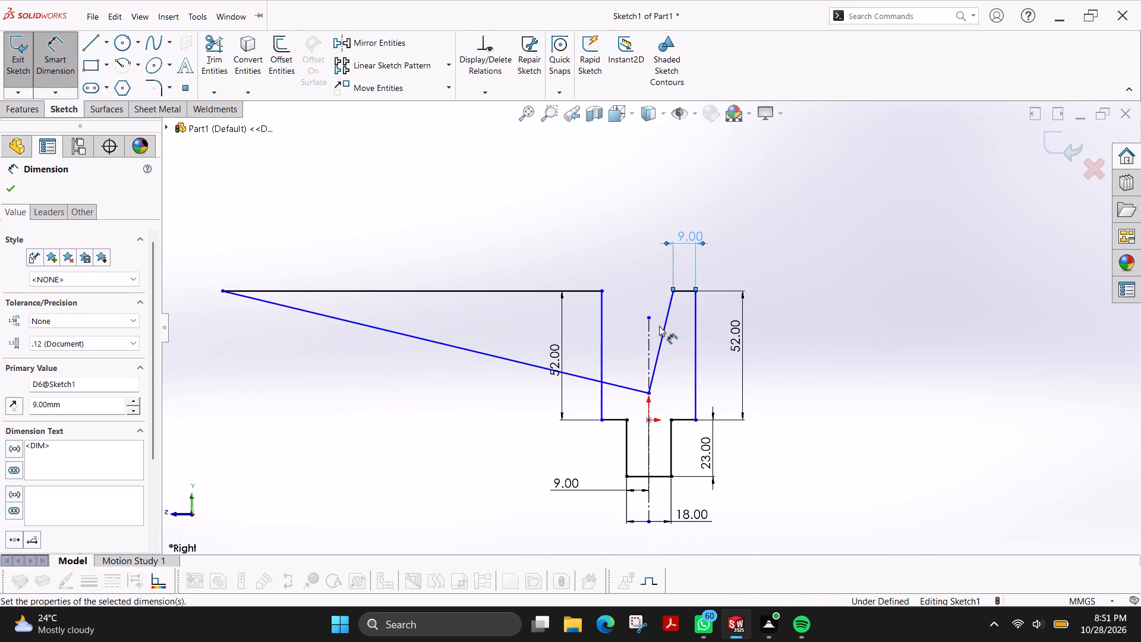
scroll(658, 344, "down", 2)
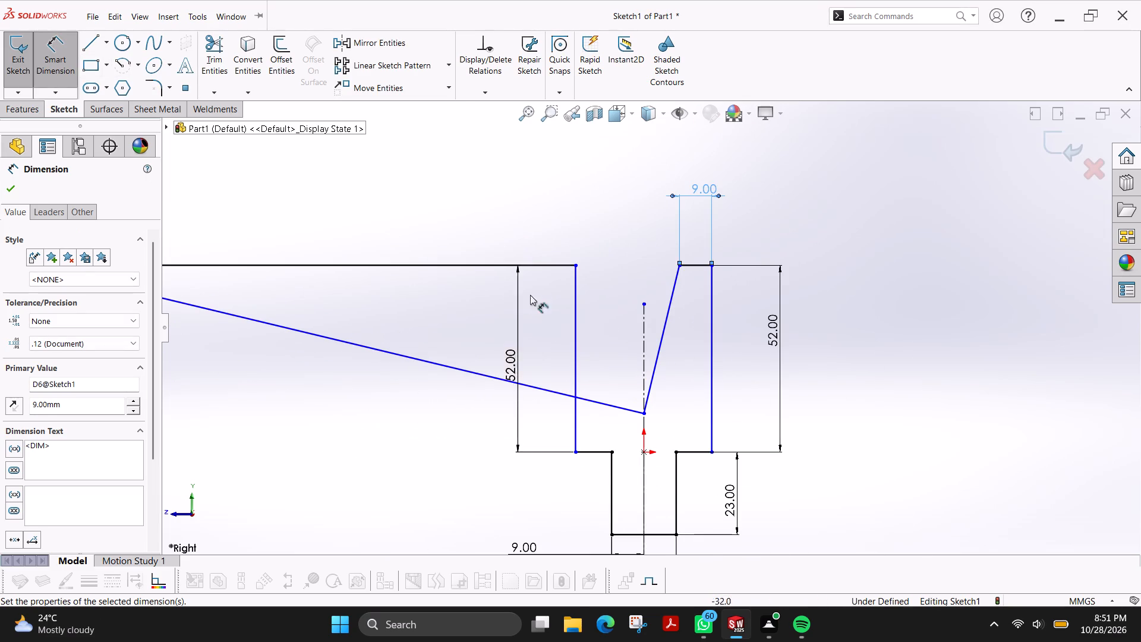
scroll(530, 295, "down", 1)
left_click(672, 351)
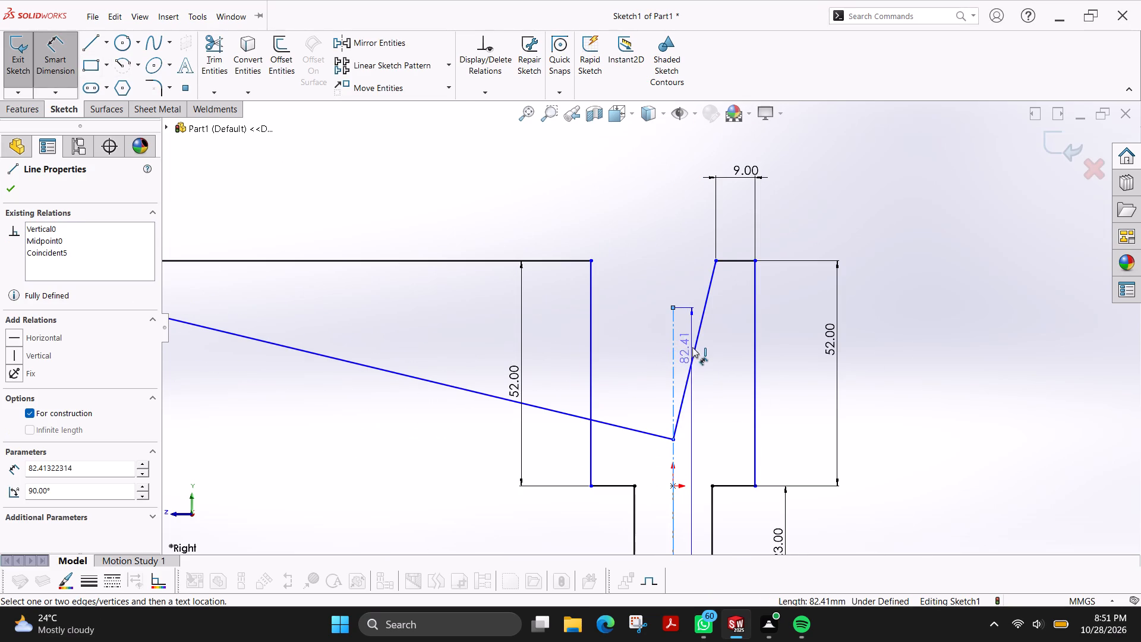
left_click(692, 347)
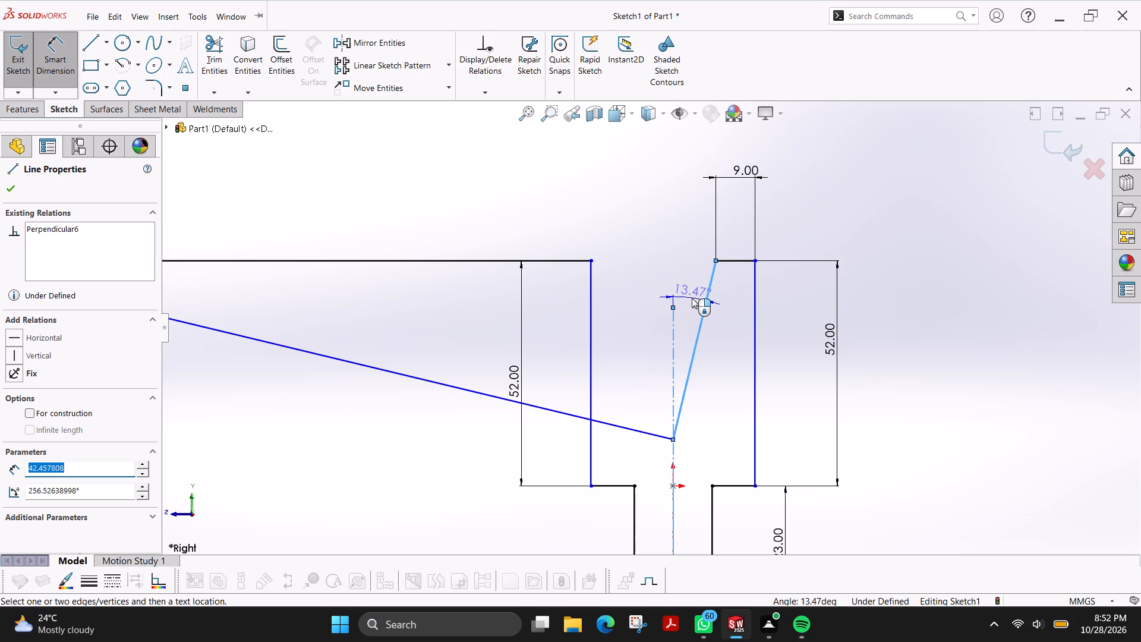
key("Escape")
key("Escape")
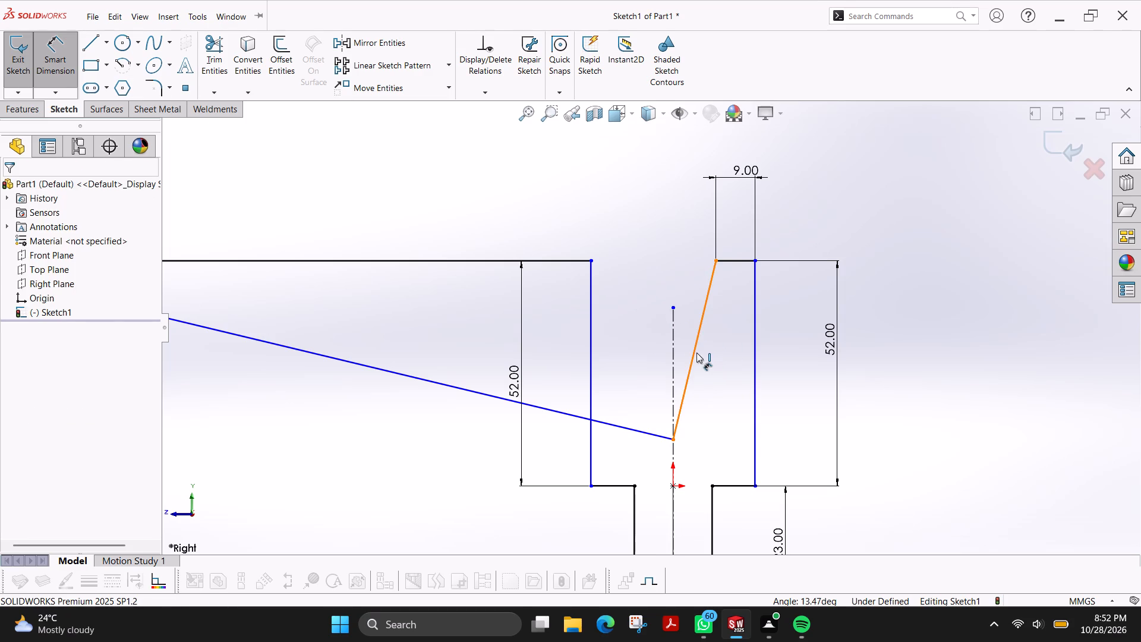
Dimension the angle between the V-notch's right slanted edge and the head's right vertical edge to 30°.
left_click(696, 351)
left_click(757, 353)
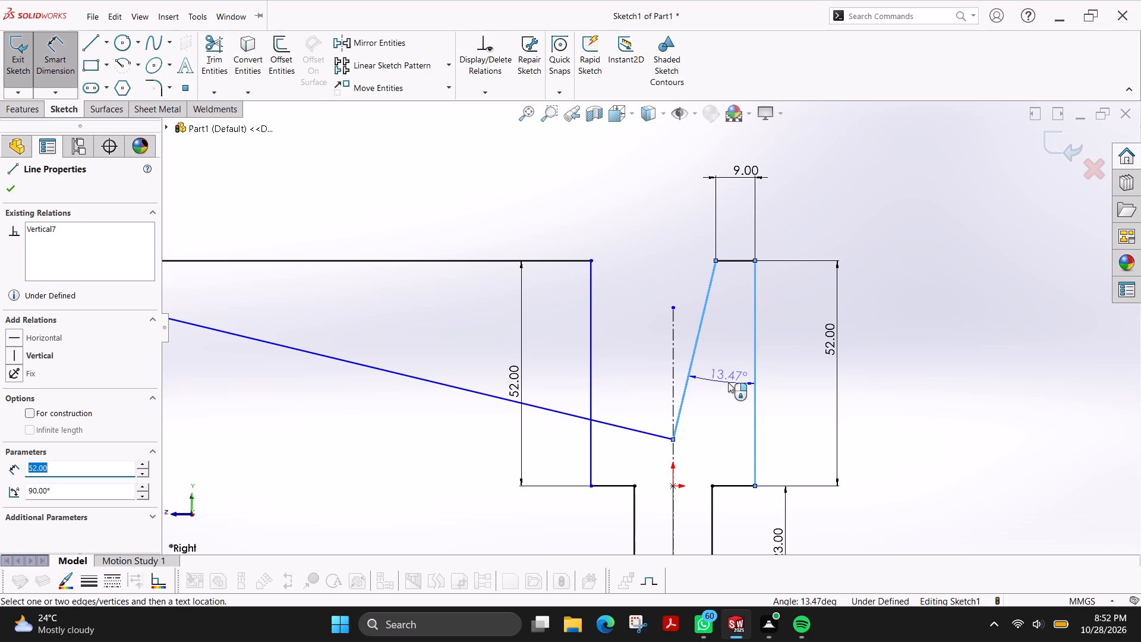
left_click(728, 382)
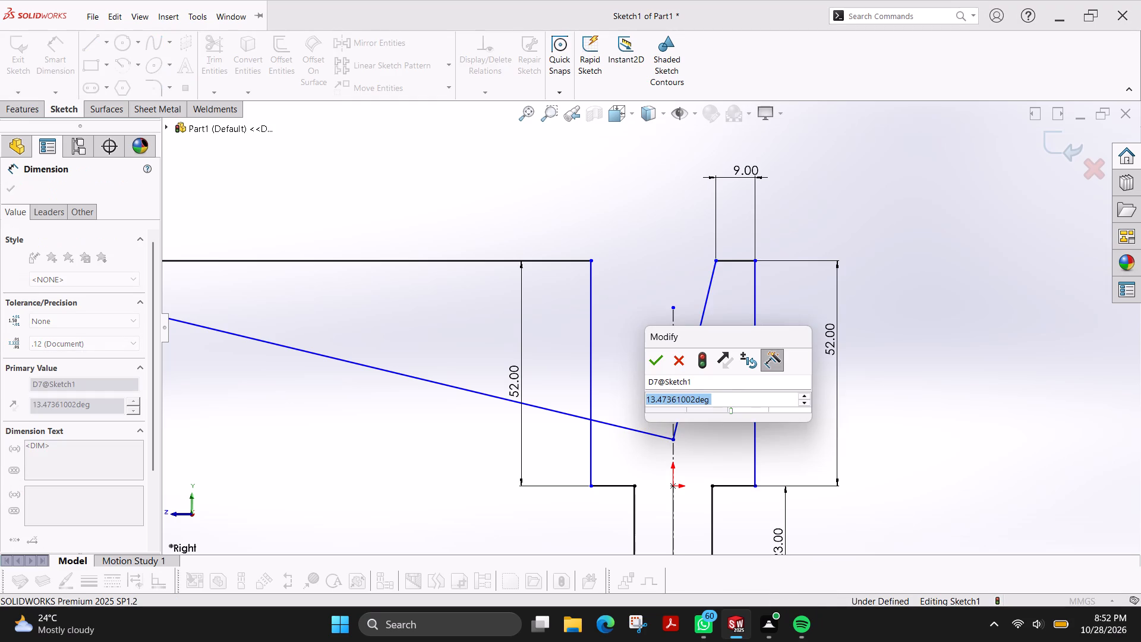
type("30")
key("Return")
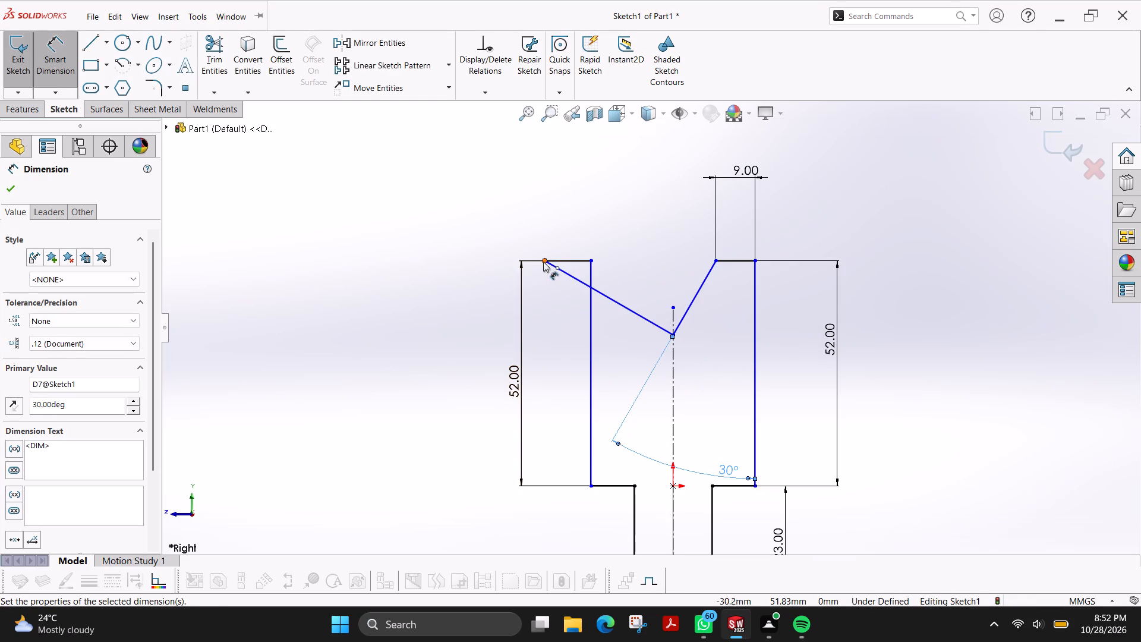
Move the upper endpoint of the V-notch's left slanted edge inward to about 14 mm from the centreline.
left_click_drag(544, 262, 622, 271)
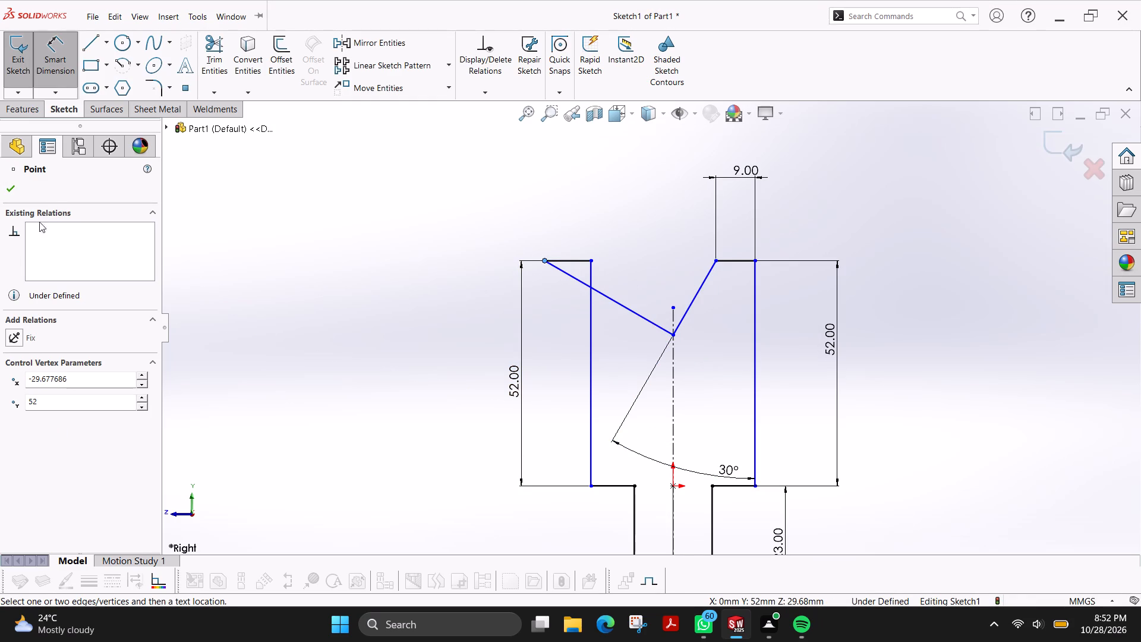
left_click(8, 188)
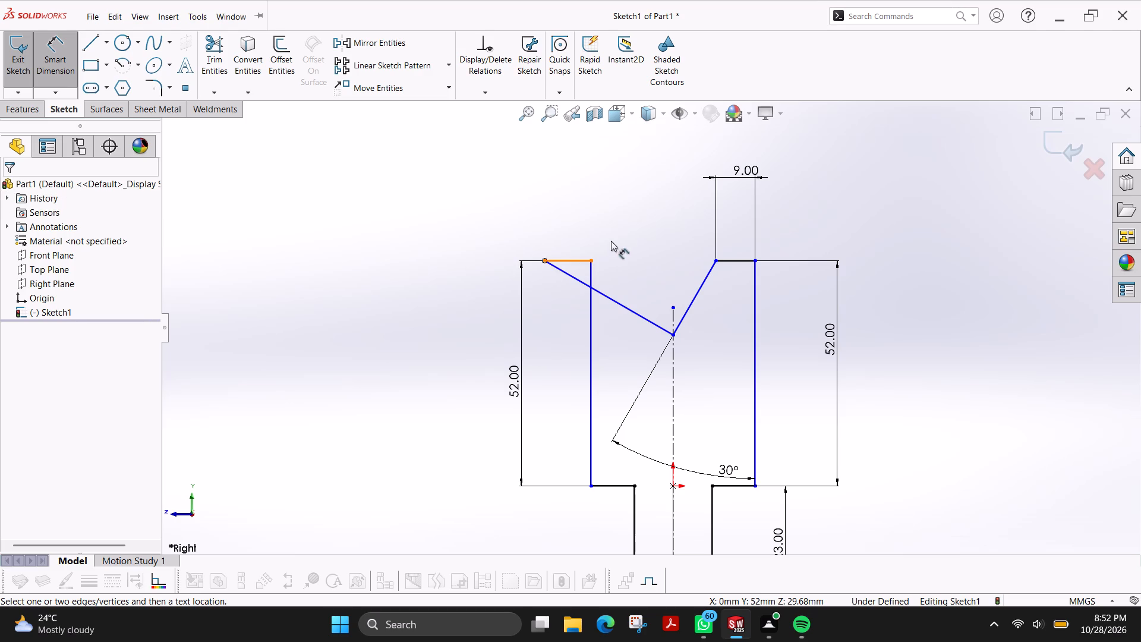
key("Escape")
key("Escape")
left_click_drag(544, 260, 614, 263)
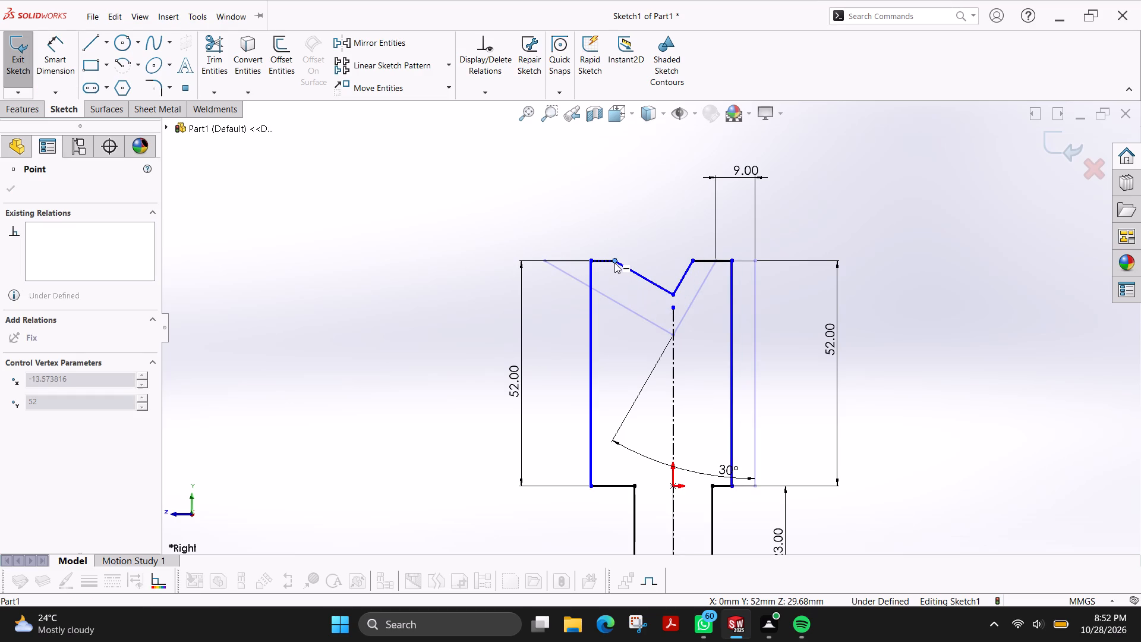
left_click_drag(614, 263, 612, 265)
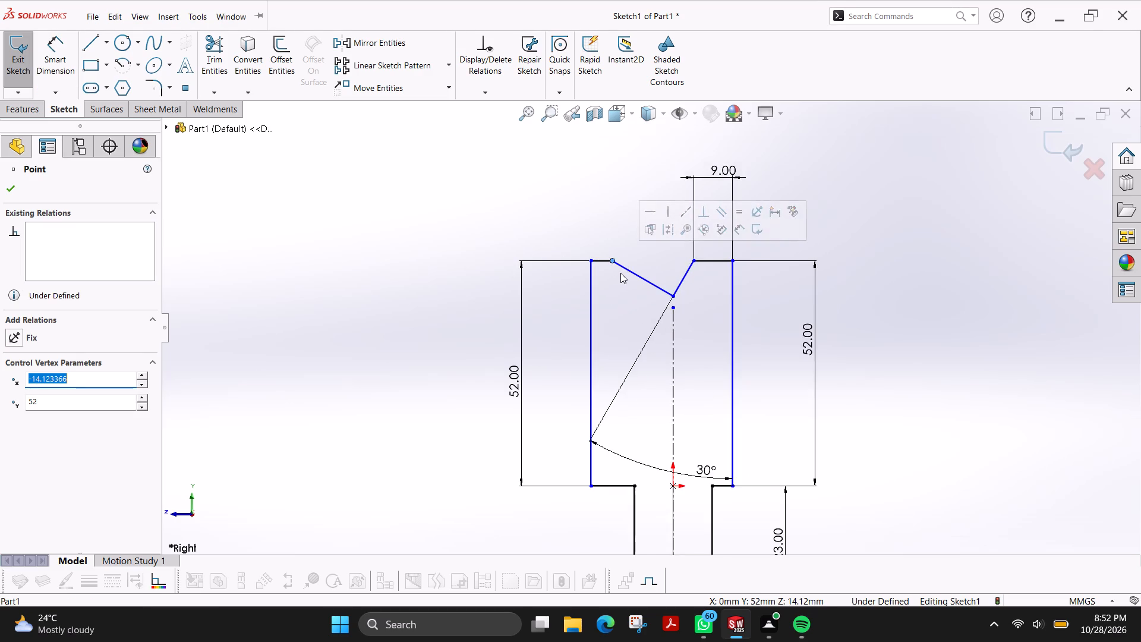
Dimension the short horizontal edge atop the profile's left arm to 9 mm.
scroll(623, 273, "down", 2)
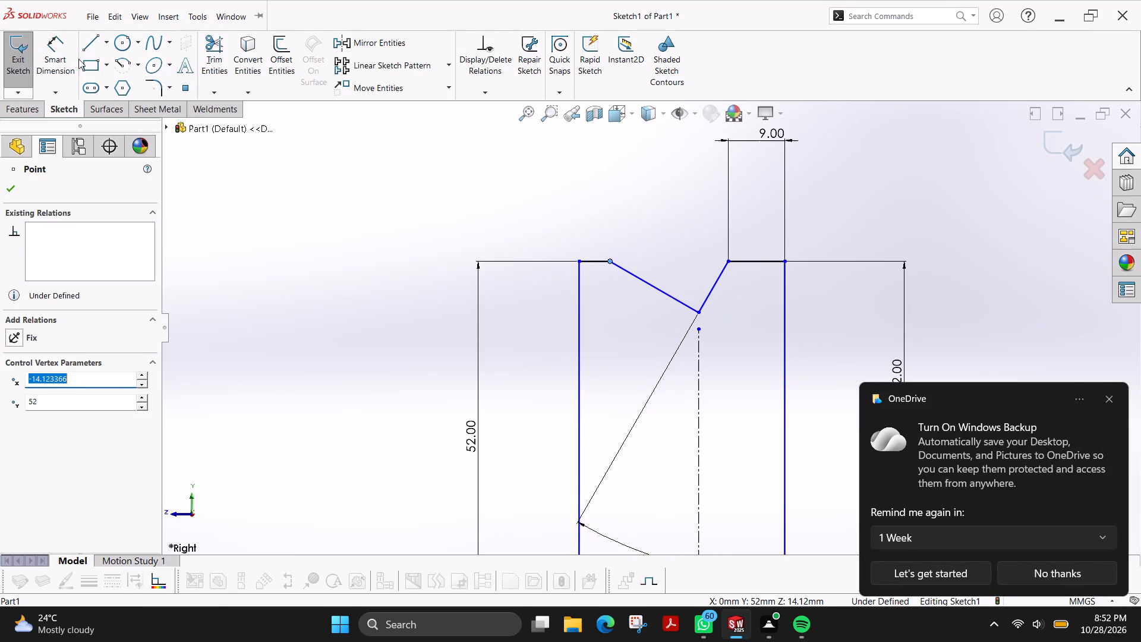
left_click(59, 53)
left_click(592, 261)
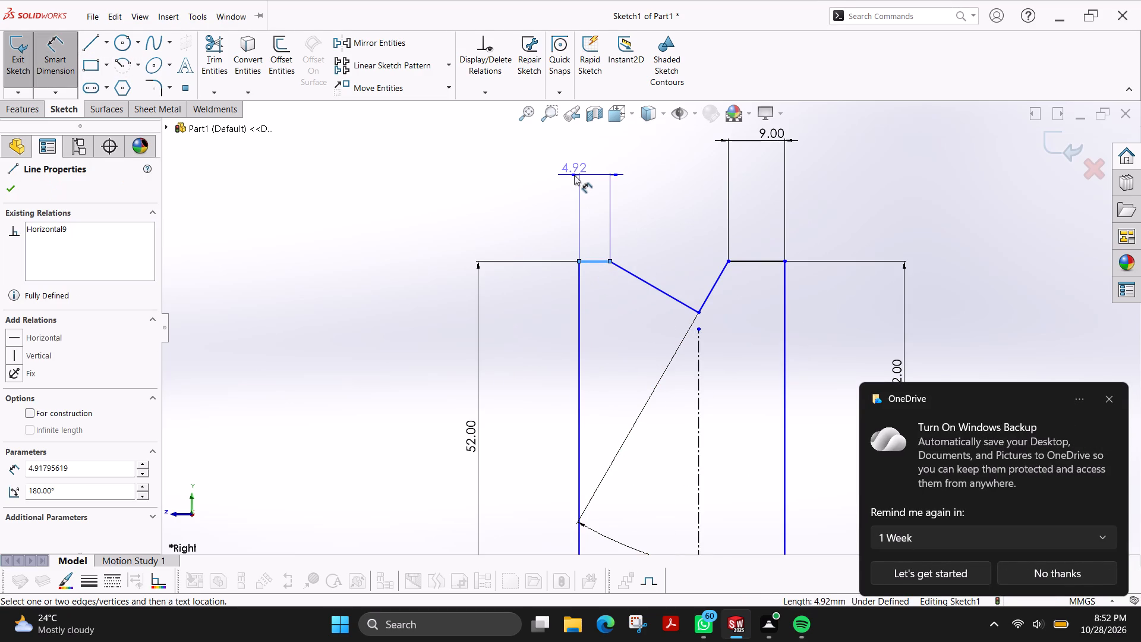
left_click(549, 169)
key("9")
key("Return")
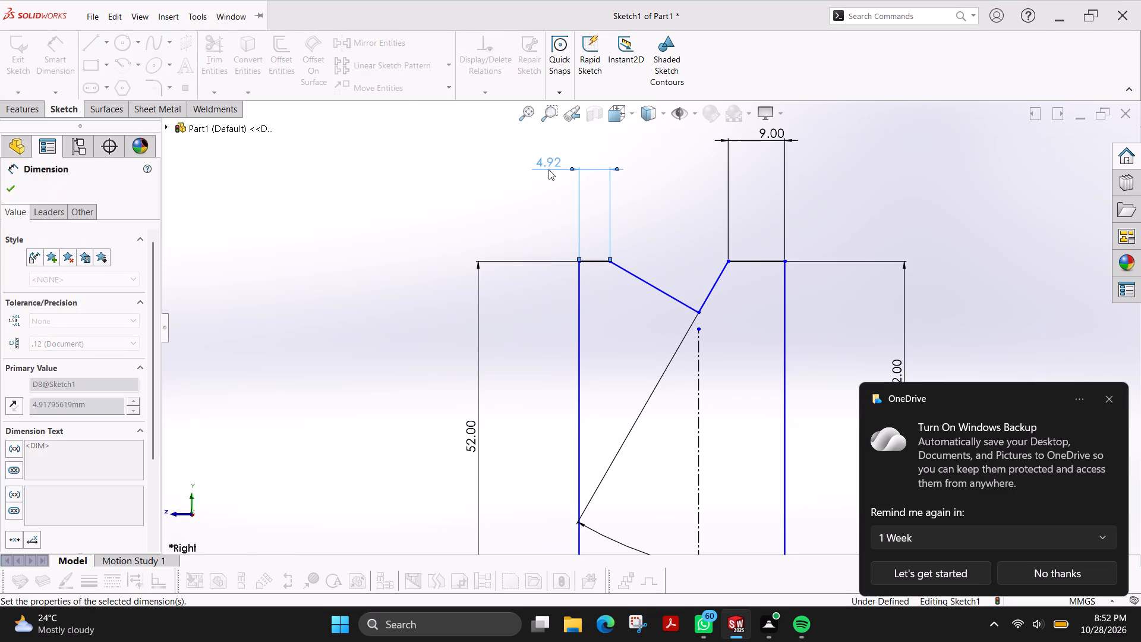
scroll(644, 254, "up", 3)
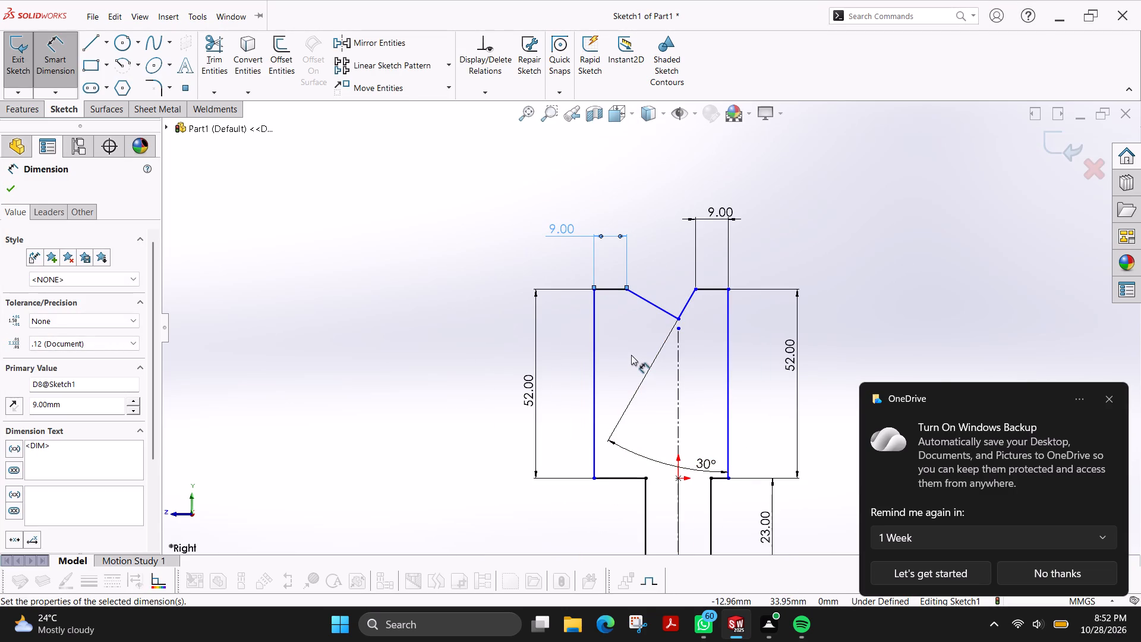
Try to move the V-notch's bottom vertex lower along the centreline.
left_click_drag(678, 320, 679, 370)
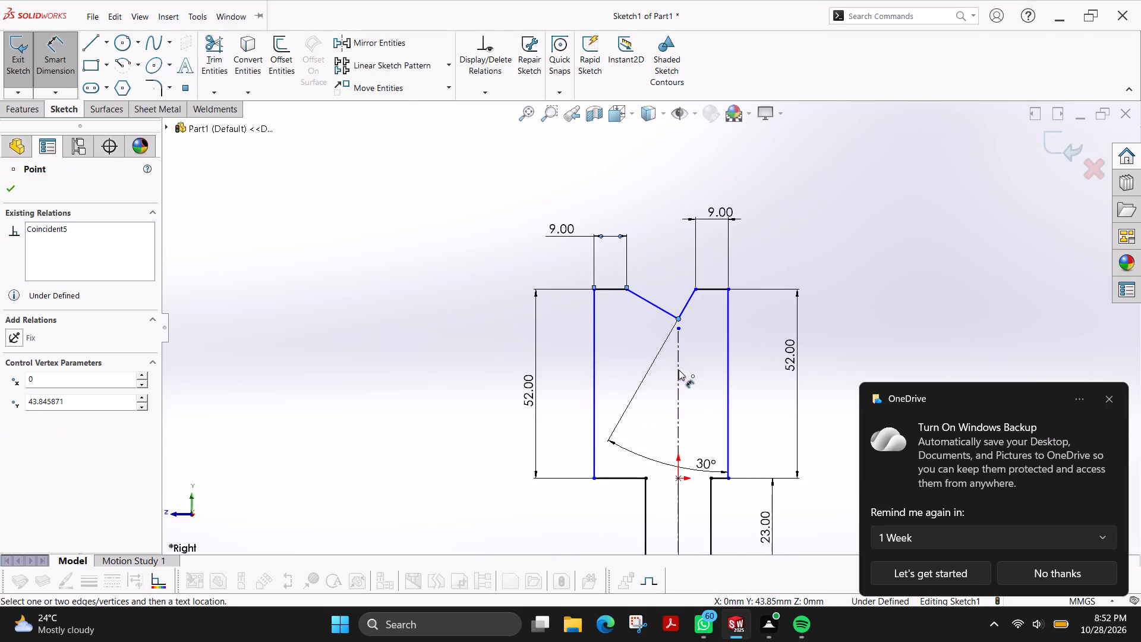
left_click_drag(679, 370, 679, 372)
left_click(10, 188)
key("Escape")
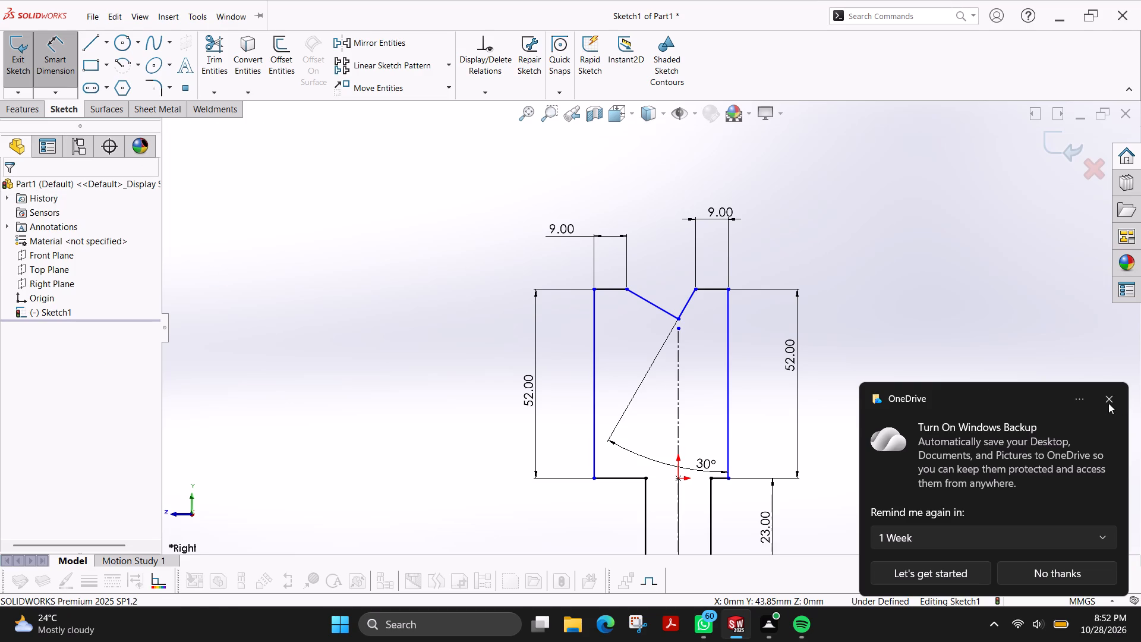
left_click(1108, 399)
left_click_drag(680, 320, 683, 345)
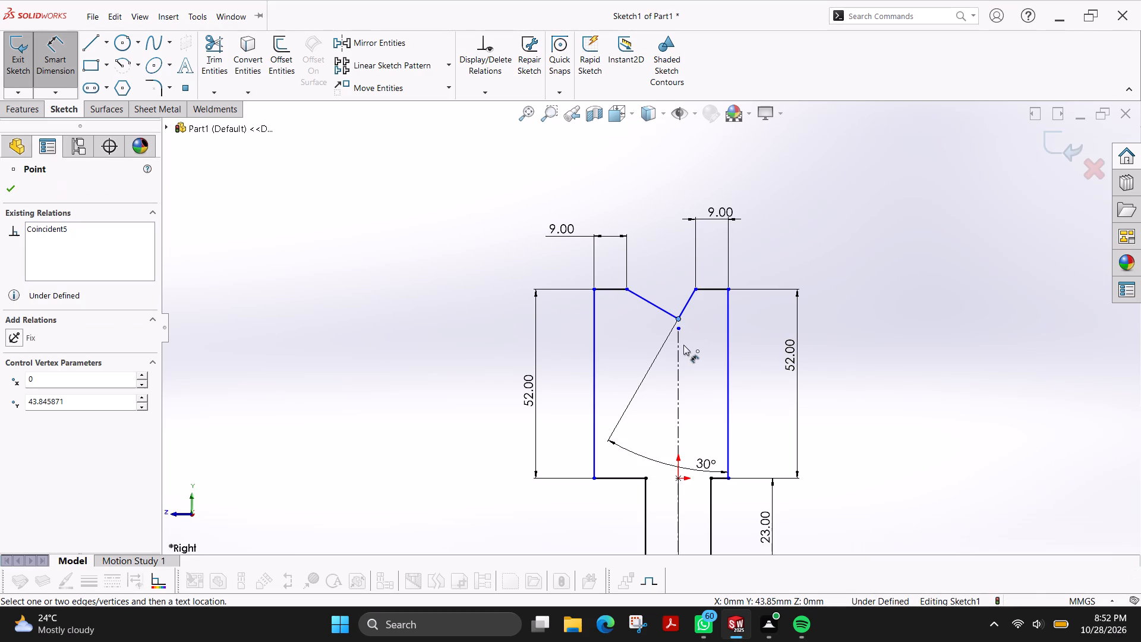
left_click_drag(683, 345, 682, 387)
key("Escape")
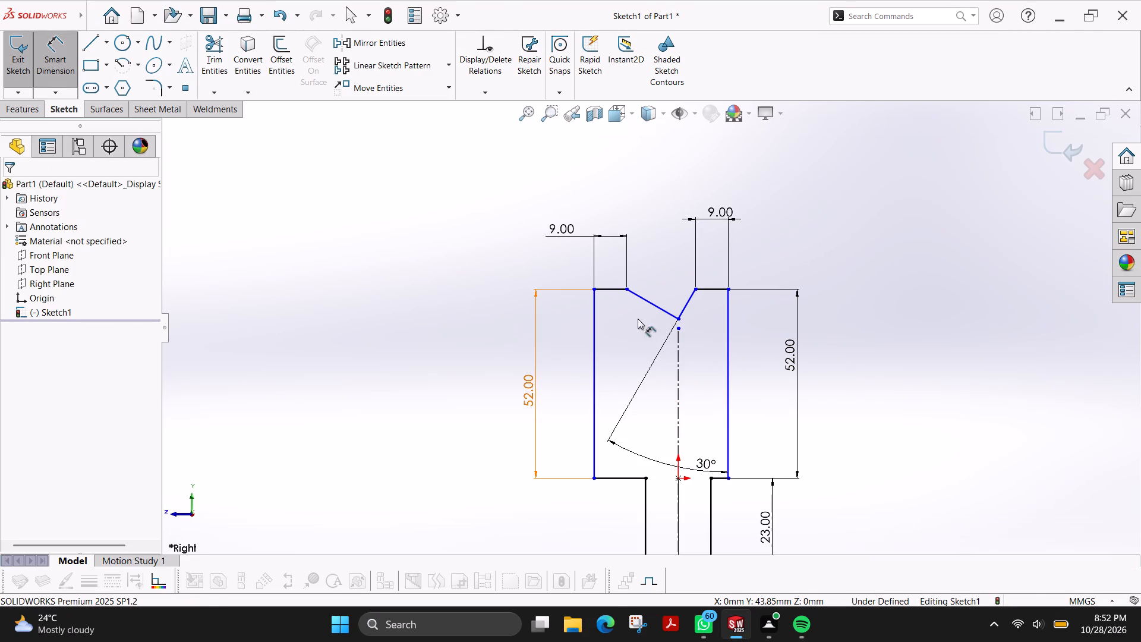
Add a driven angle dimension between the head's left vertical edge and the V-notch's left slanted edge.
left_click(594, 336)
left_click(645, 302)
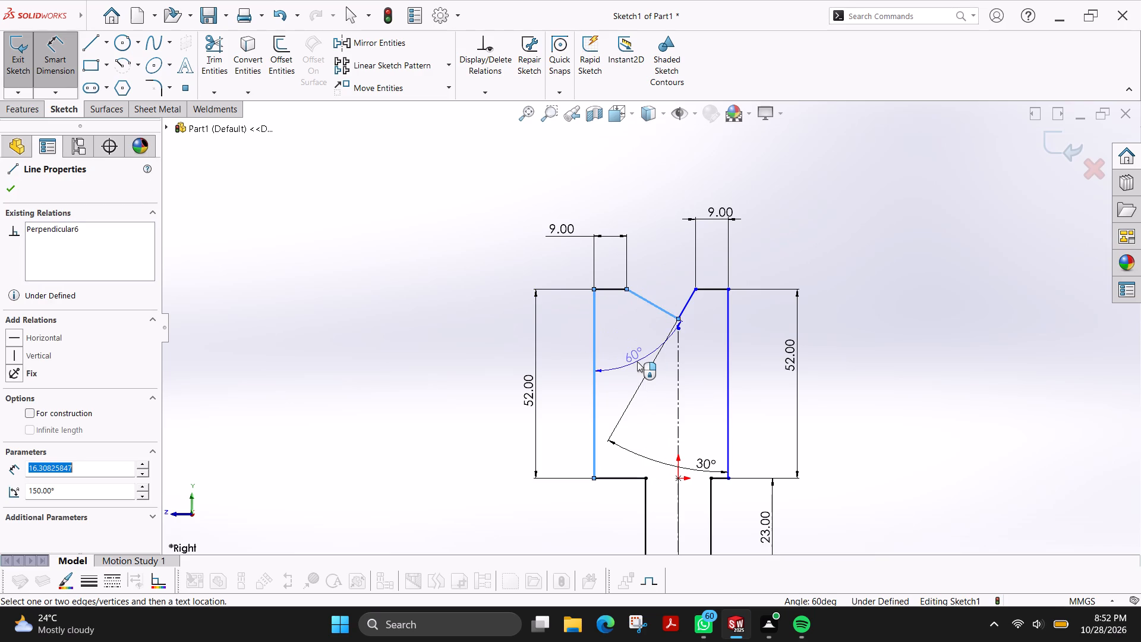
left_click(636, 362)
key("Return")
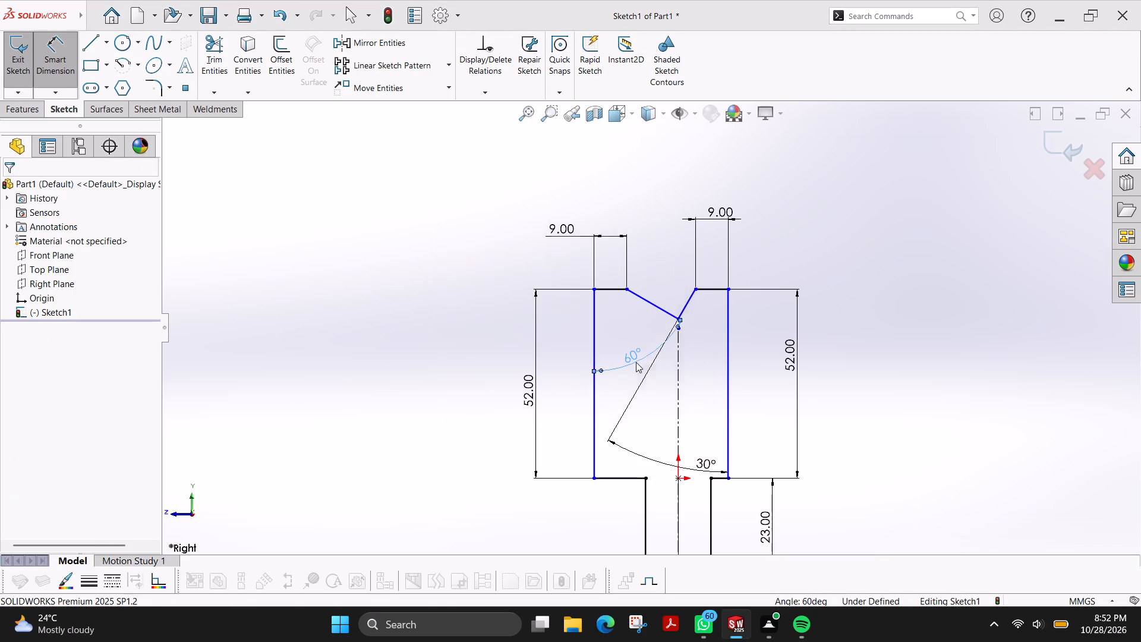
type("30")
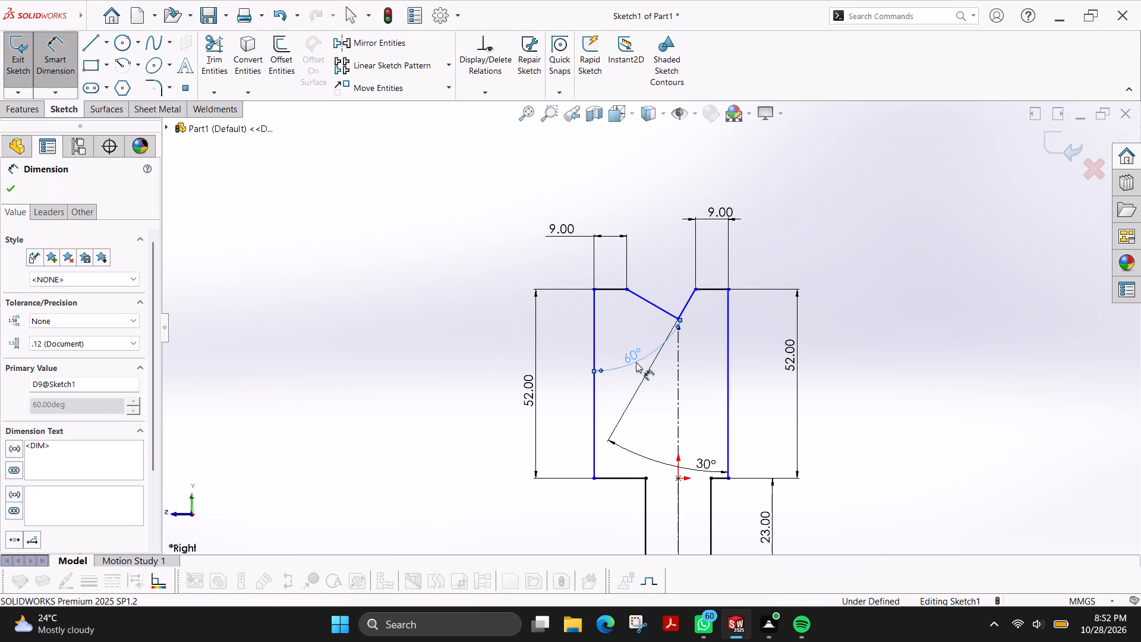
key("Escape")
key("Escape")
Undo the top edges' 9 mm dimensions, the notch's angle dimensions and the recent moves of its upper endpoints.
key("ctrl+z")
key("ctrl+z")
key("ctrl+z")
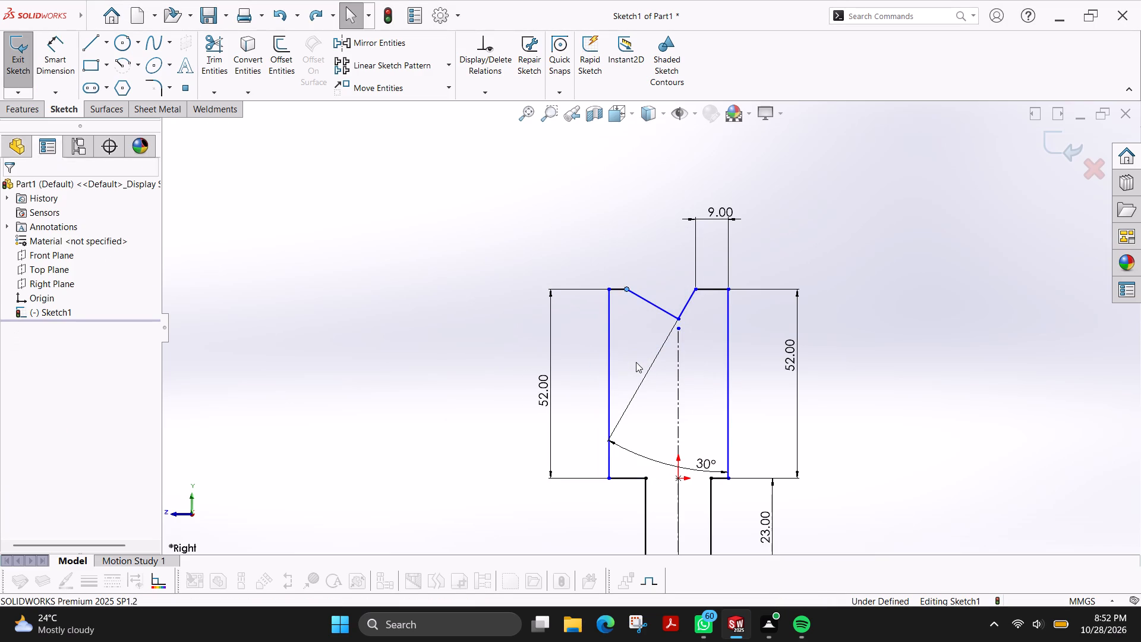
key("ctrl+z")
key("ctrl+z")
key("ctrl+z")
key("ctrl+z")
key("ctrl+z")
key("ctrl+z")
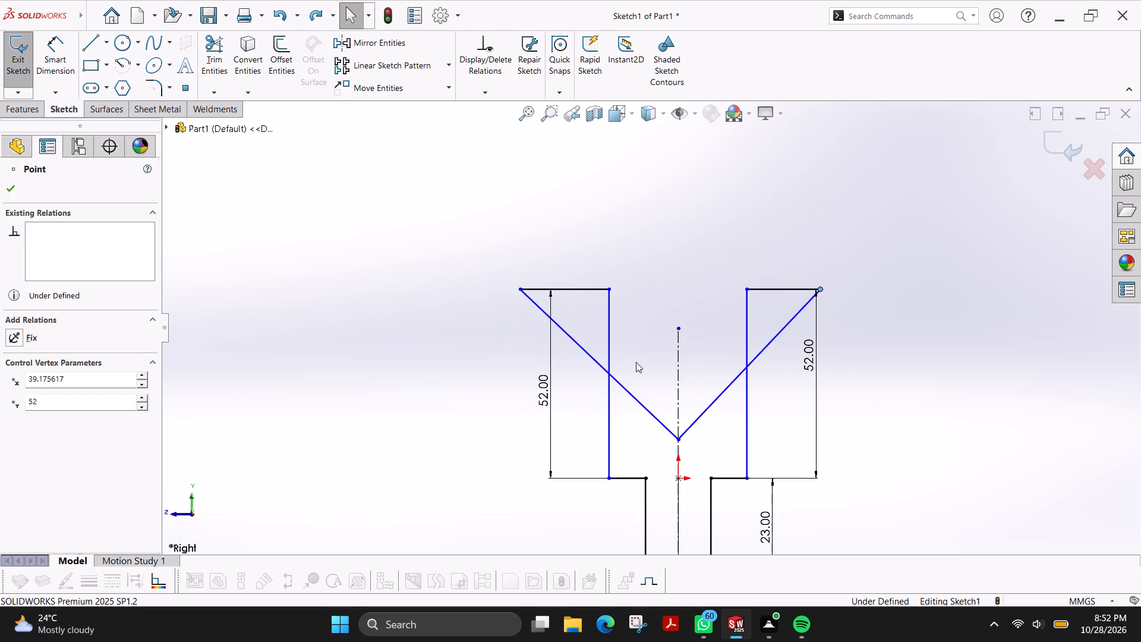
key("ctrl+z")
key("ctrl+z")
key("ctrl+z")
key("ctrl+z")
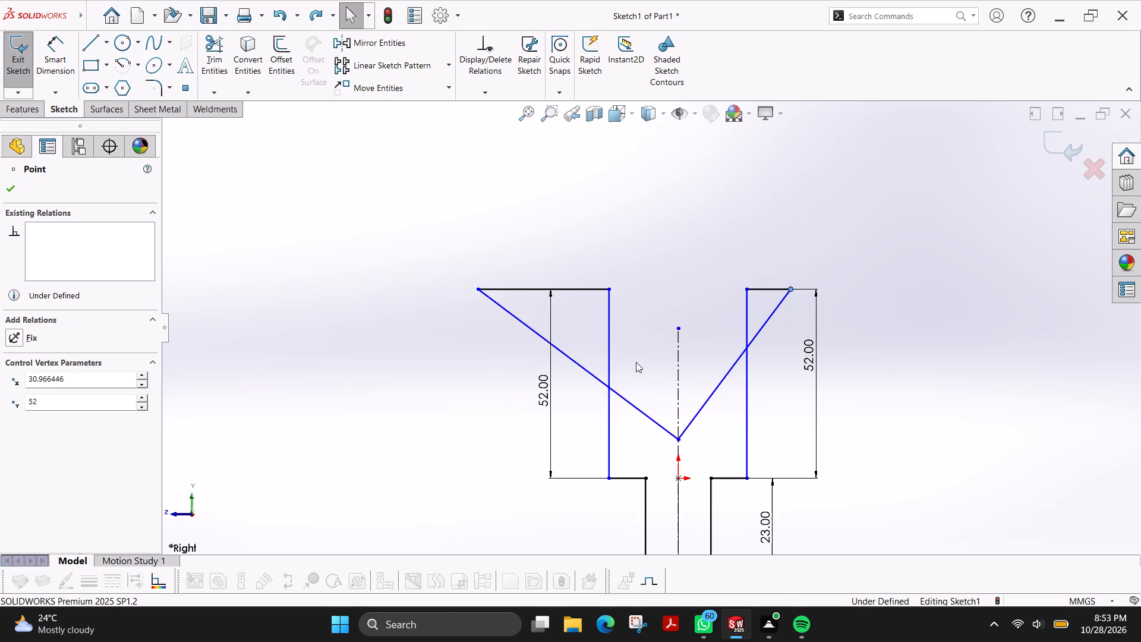
Trim away both slanted edges of the V-notch and the horizontal edges at the top of the head.
scroll(701, 369, "up", 4)
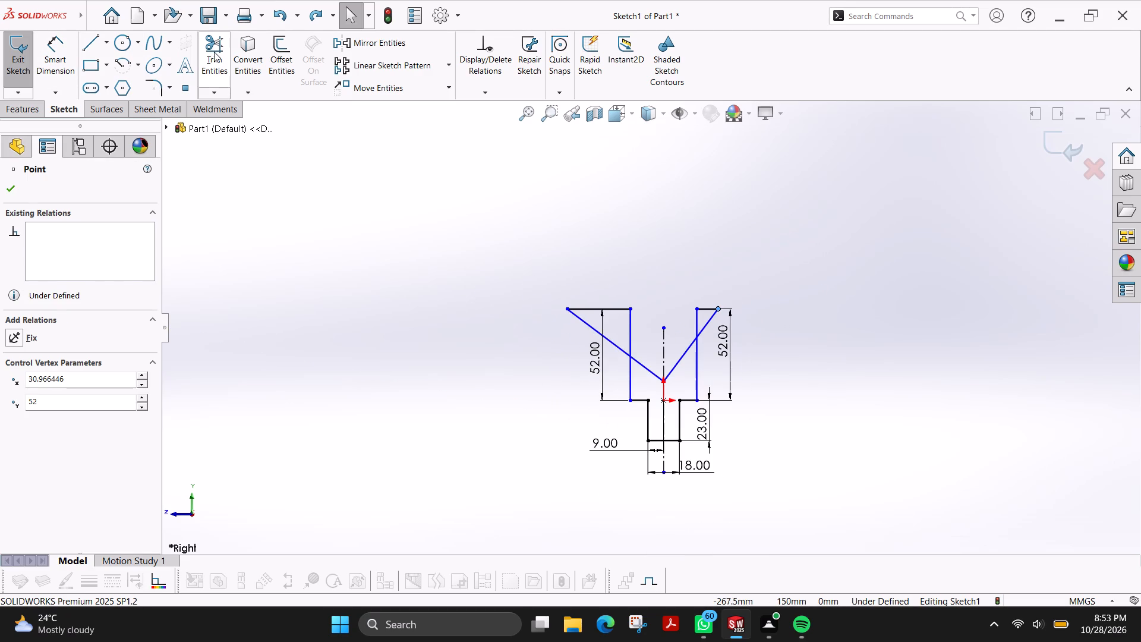
left_click(214, 52)
left_click_drag(625, 269, 561, 366)
left_click_drag(701, 266, 714, 333)
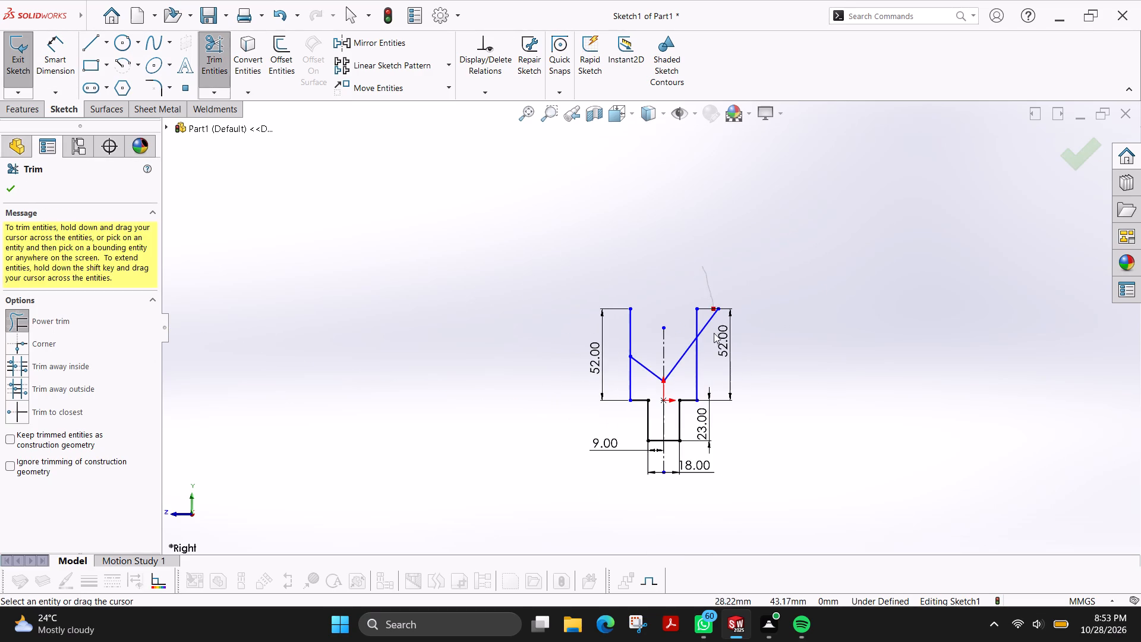
left_click_drag(714, 333, 714, 335)
left_click_drag(681, 374, 676, 347)
left_click_drag(642, 375, 645, 346)
left_click(9, 185)
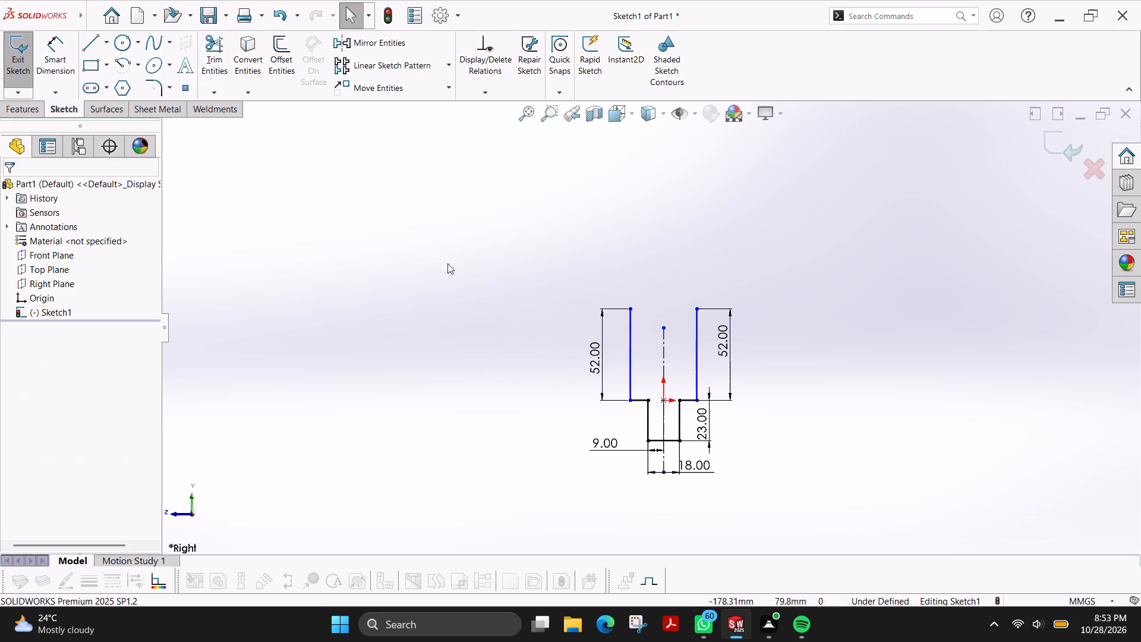
scroll(731, 322, "up", 3)
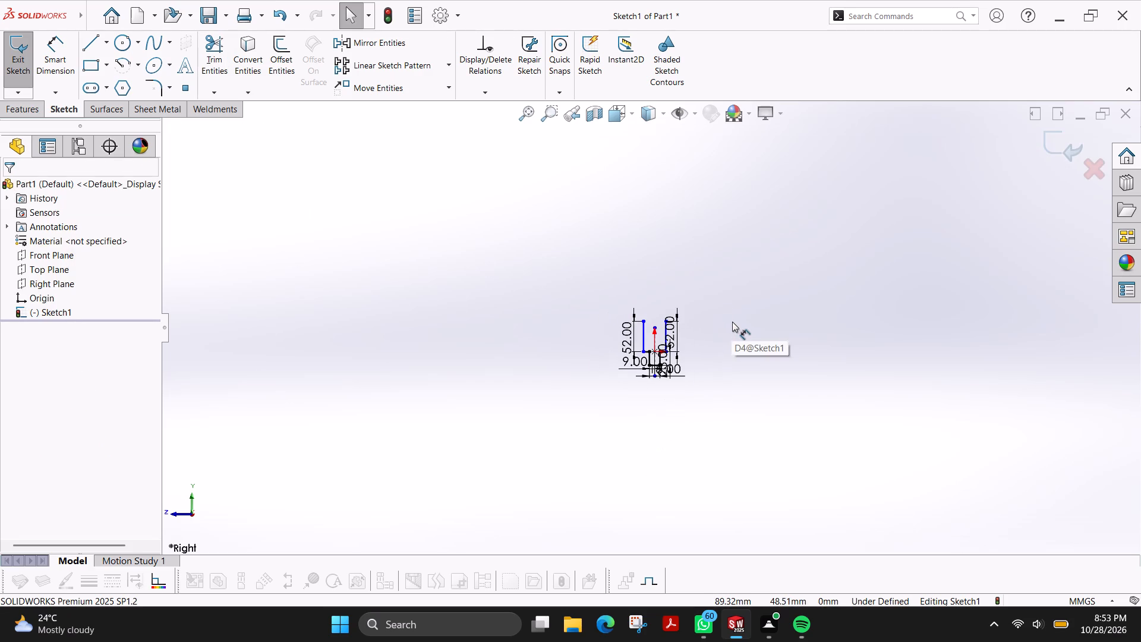
Dimension the distance between the head's left and right vertical edges as 60 mm.
scroll(704, 335, "down", 7)
scroll(565, 355, "down", 3)
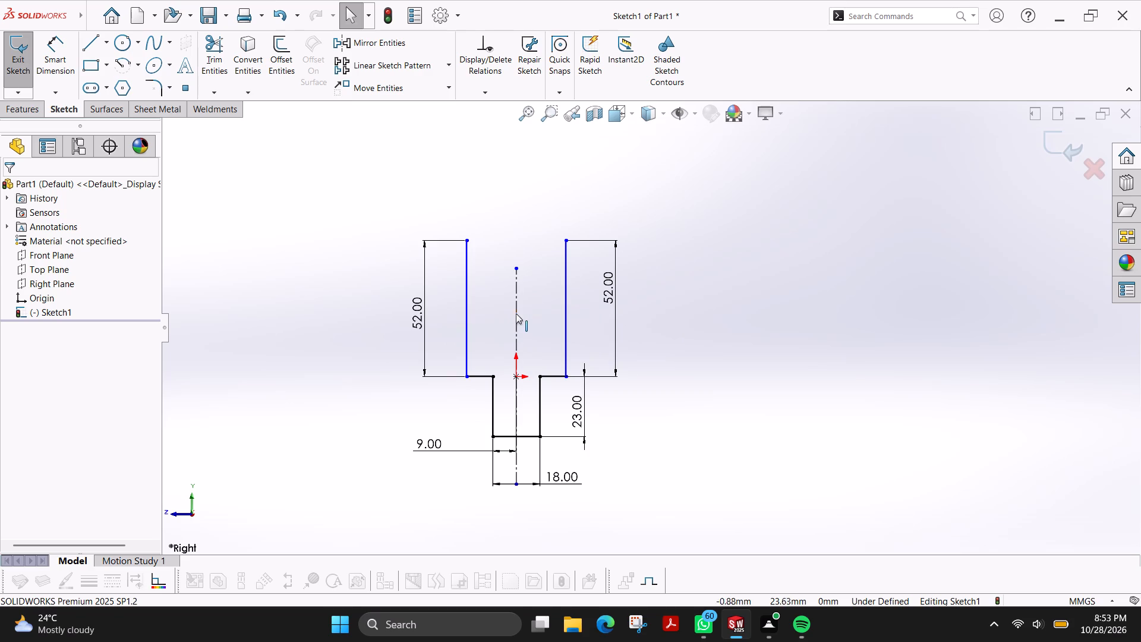
left_click(56, 67)
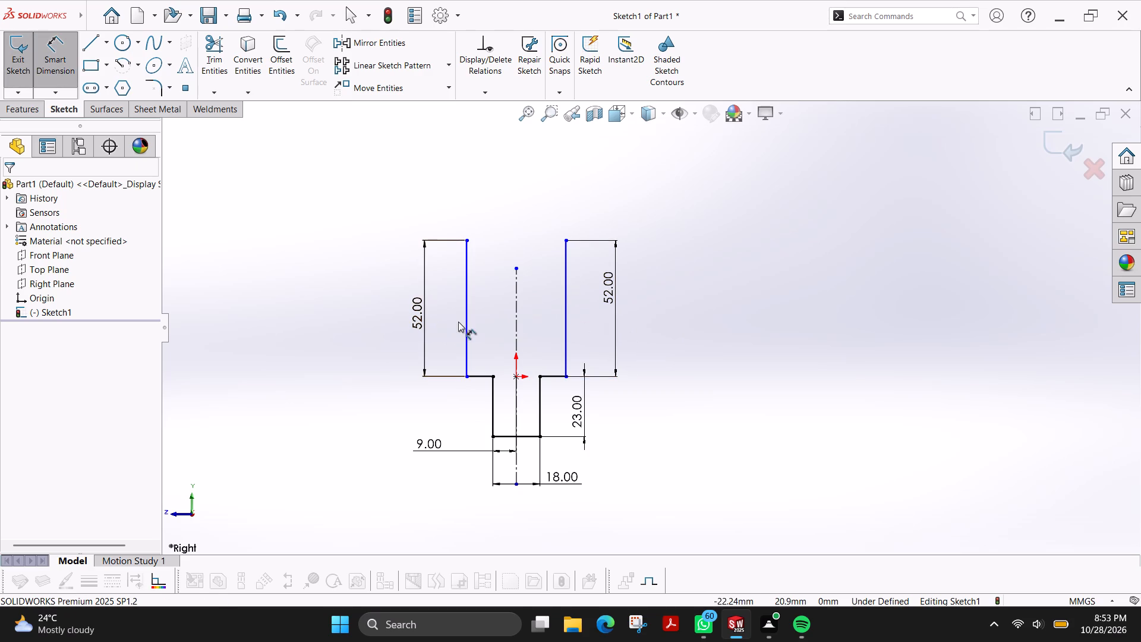
left_click(469, 323)
left_click(565, 326)
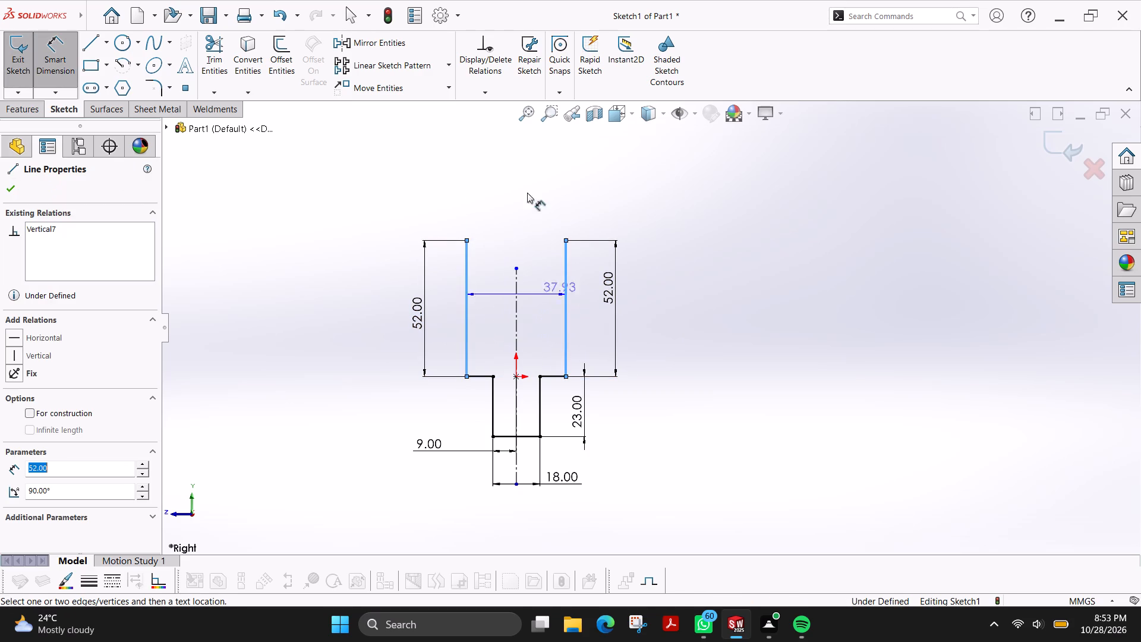
scroll(513, 161, "up", 2)
left_click(563, 165)
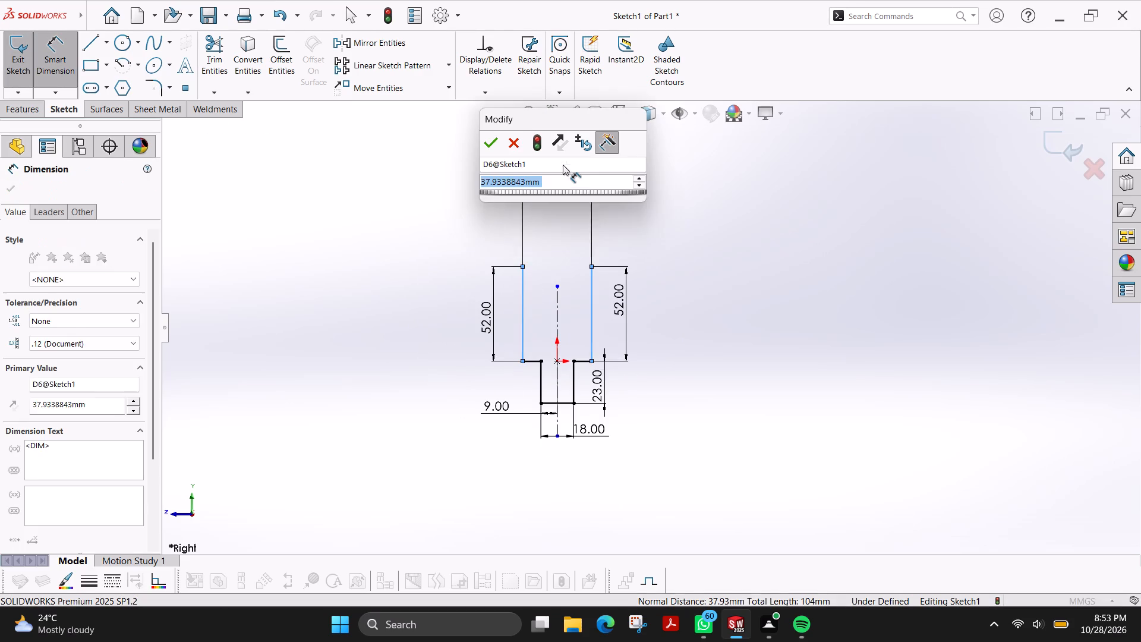
type("60")
key("Return")
Dimension the distance from the head's left vertical edge to the centreline as 30 mm.
scroll(582, 248, "down", 3)
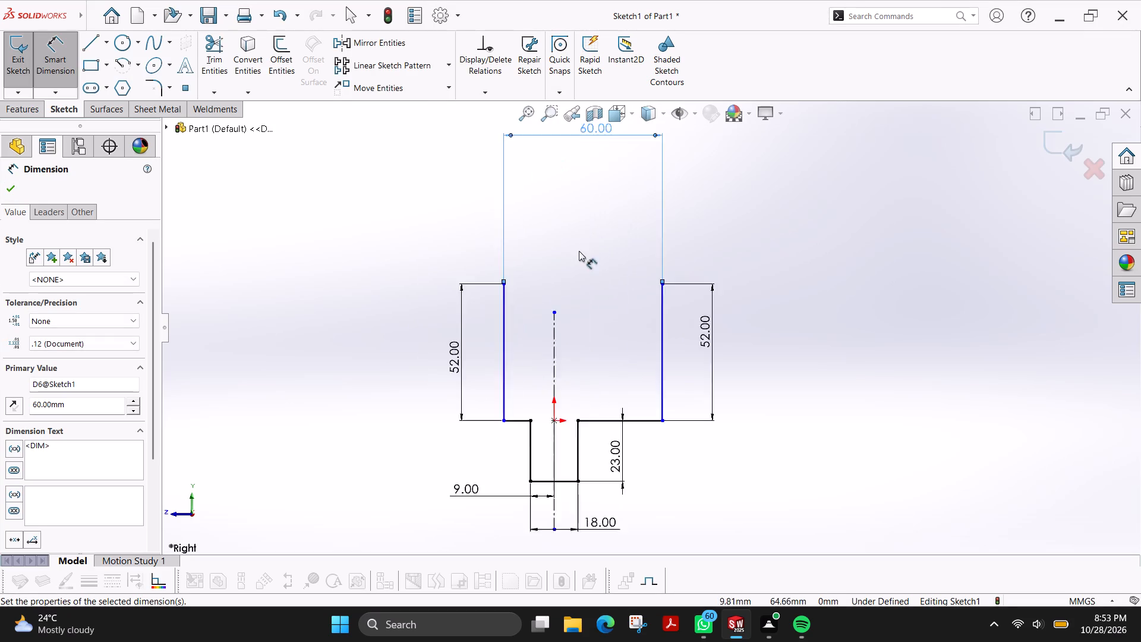
left_click(493, 377)
left_click(553, 395)
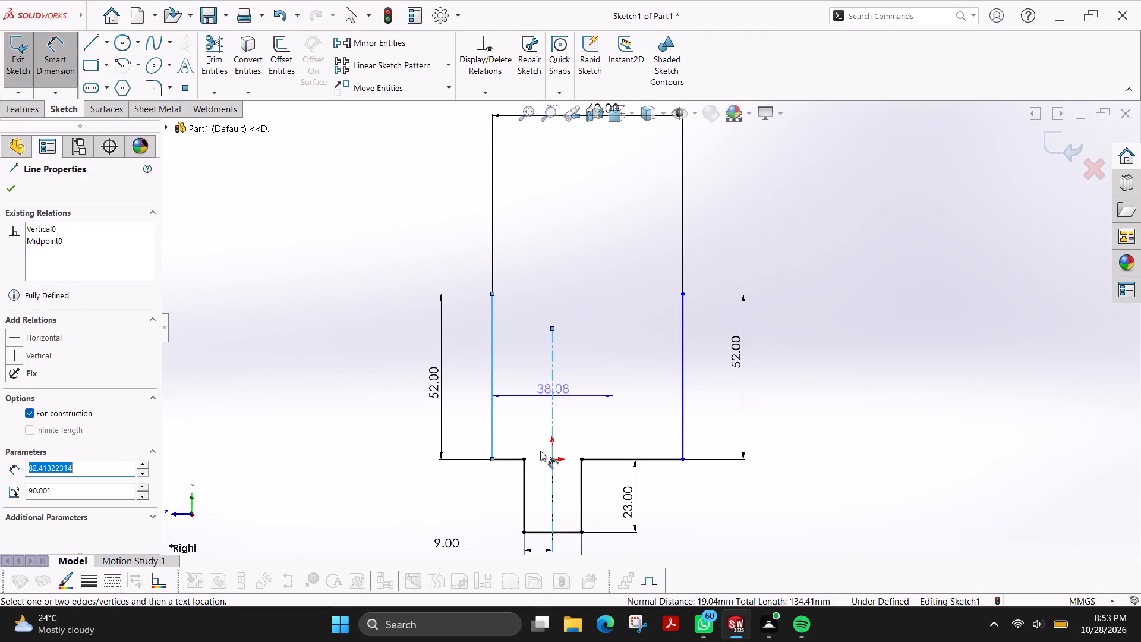
scroll(540, 457, "up", 2)
left_click(488, 531)
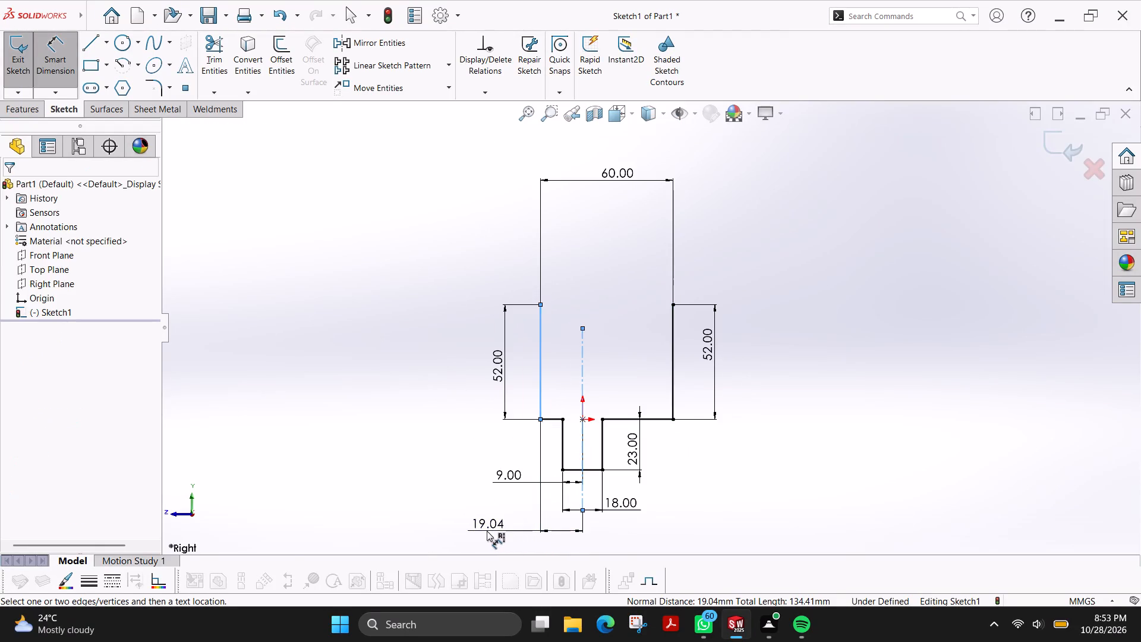
type("30")
key("Return")
Close the head's top with two short horizontal edges, the right about 15 mm, and a V-notch meeting on the centreline, sides about 34 and 29 mm.
scroll(590, 346, "up", 3)
scroll(590, 345, "down", 1)
scroll(641, 333, "down", 2)
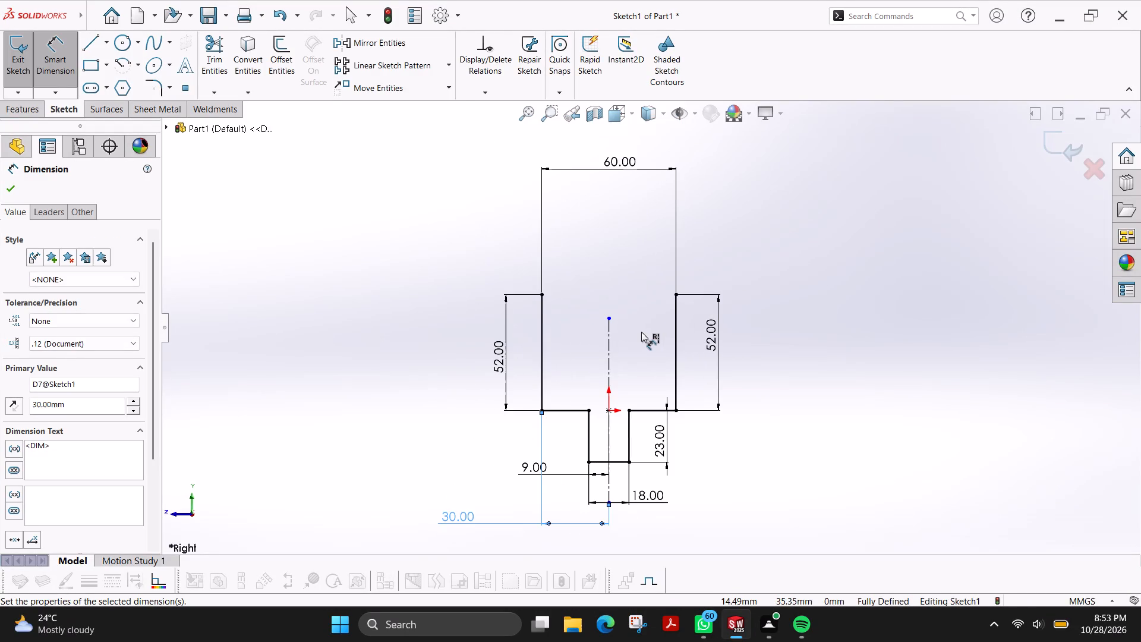
scroll(641, 332, "down", 1)
left_click(90, 40)
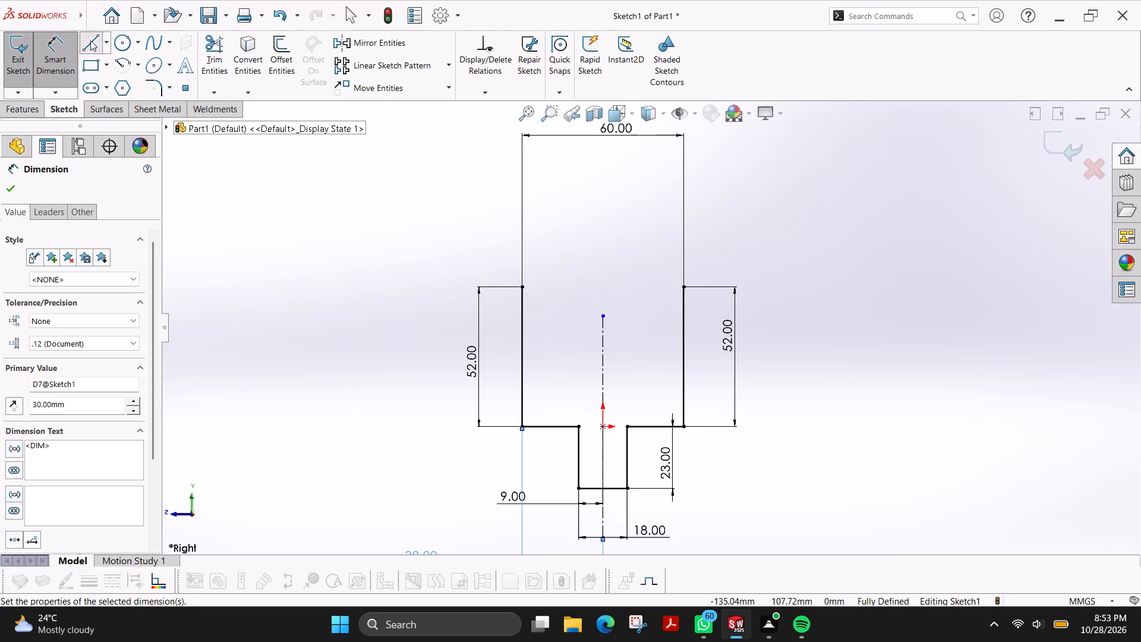
left_click(520, 287)
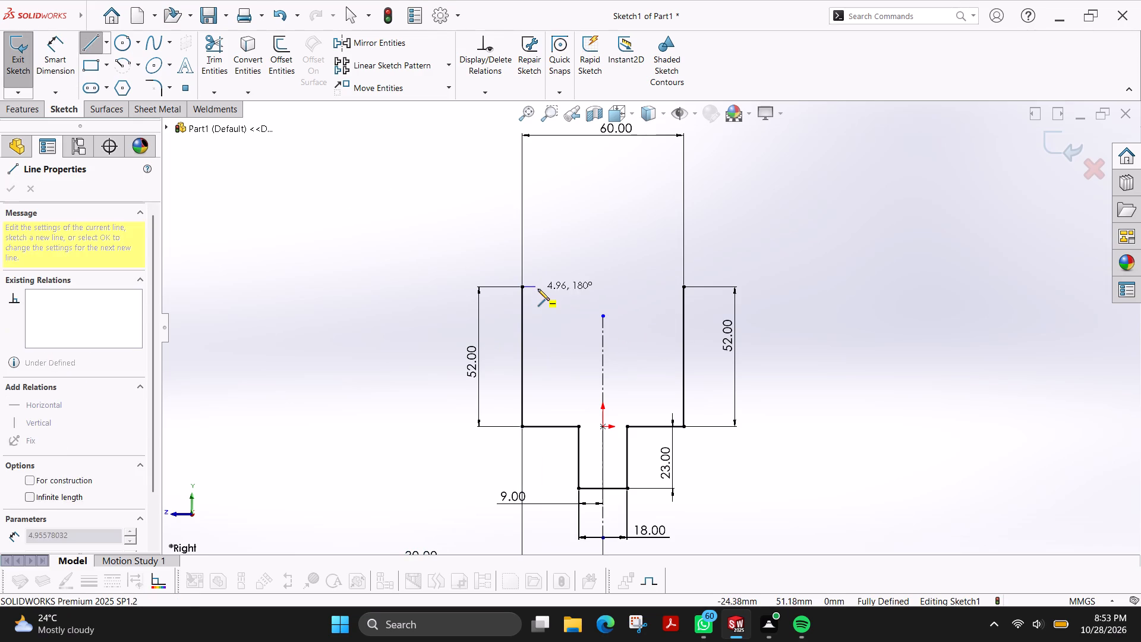
left_click(541, 289)
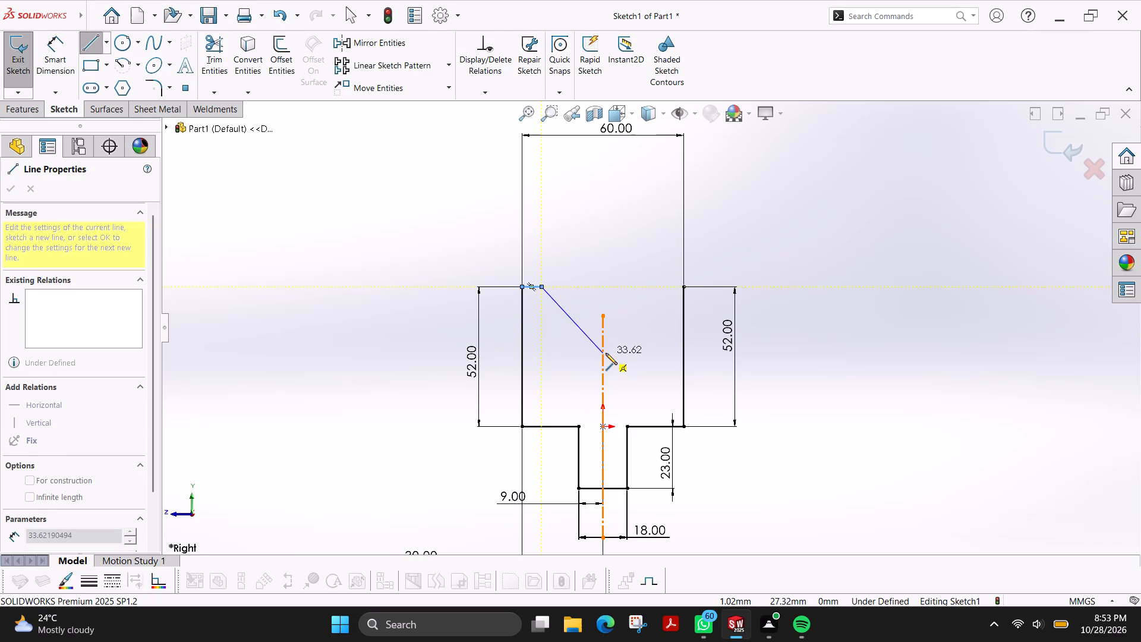
left_click(603, 353)
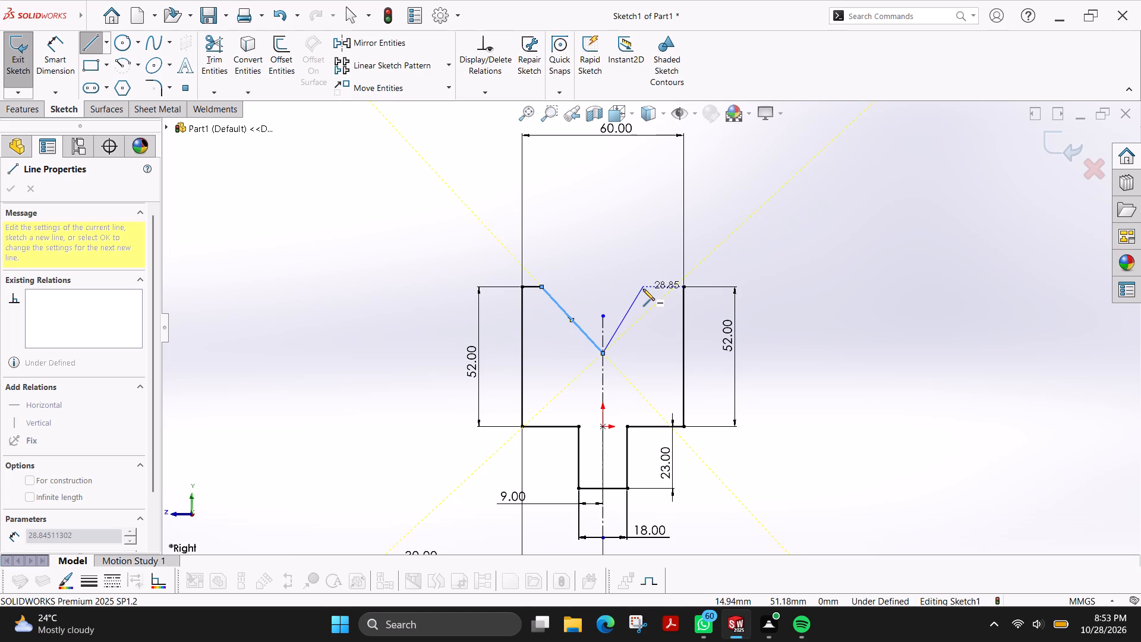
left_click(643, 289)
left_click(683, 287)
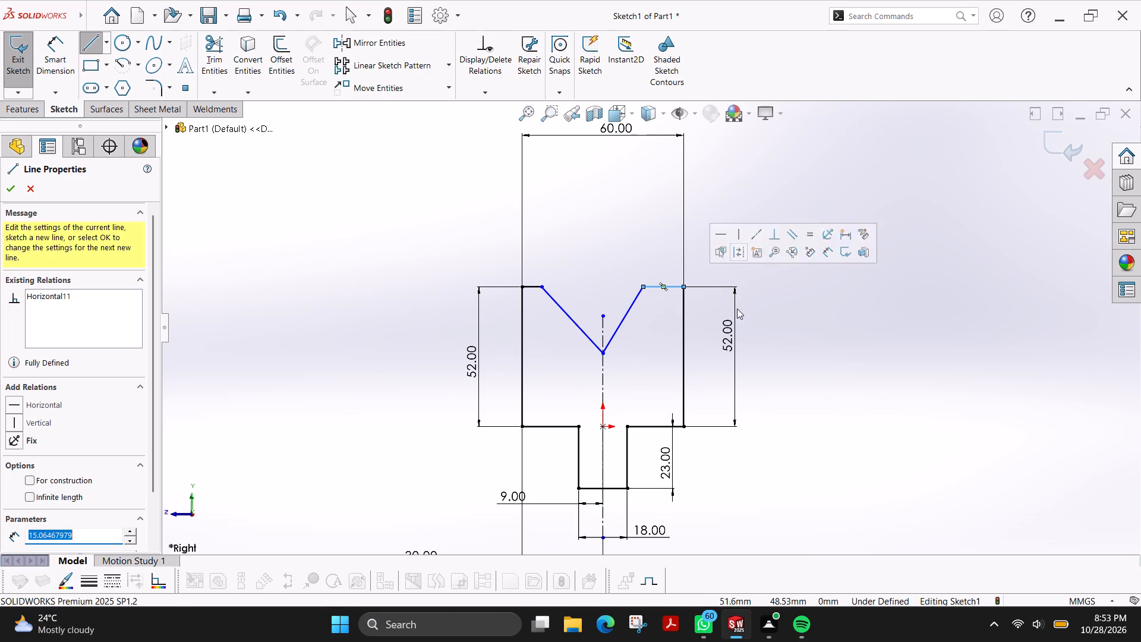
key("Escape")
key("Escape")
Dimension the short horizontal edge on the right of the V-notch as 9 mm.
left_click(75, 55)
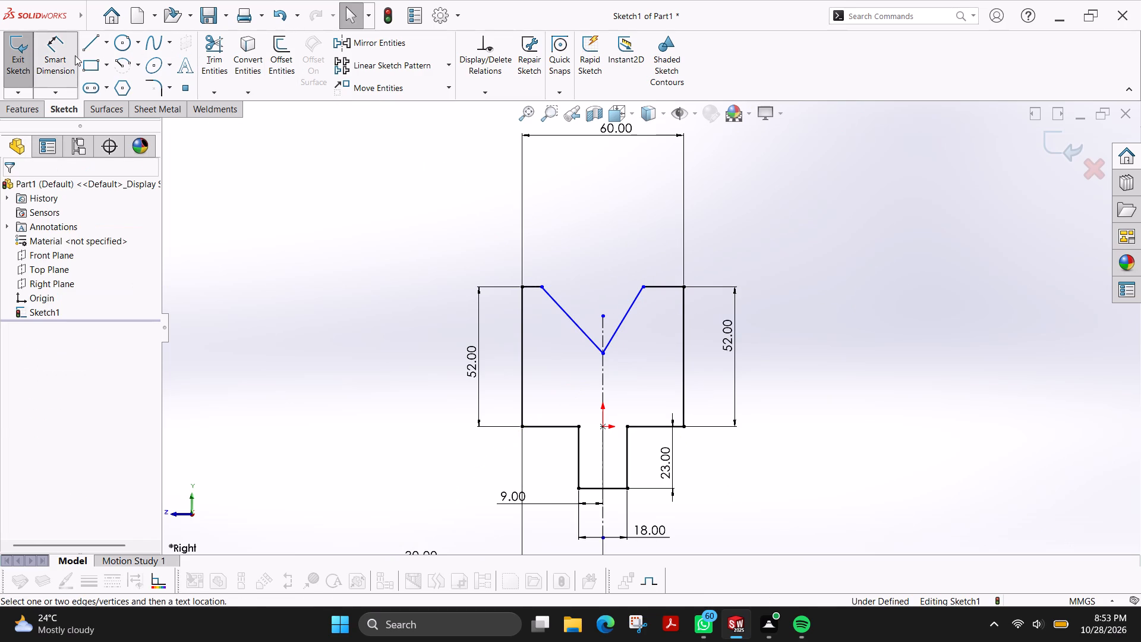
left_click(662, 285)
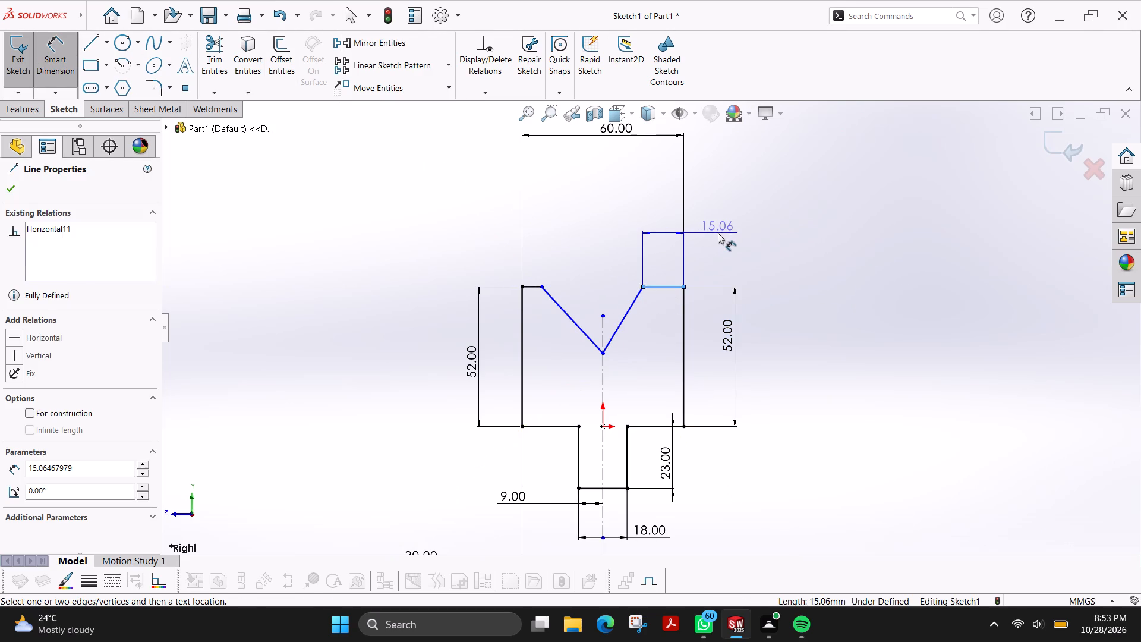
left_click(718, 233)
key("9")
key("Return")
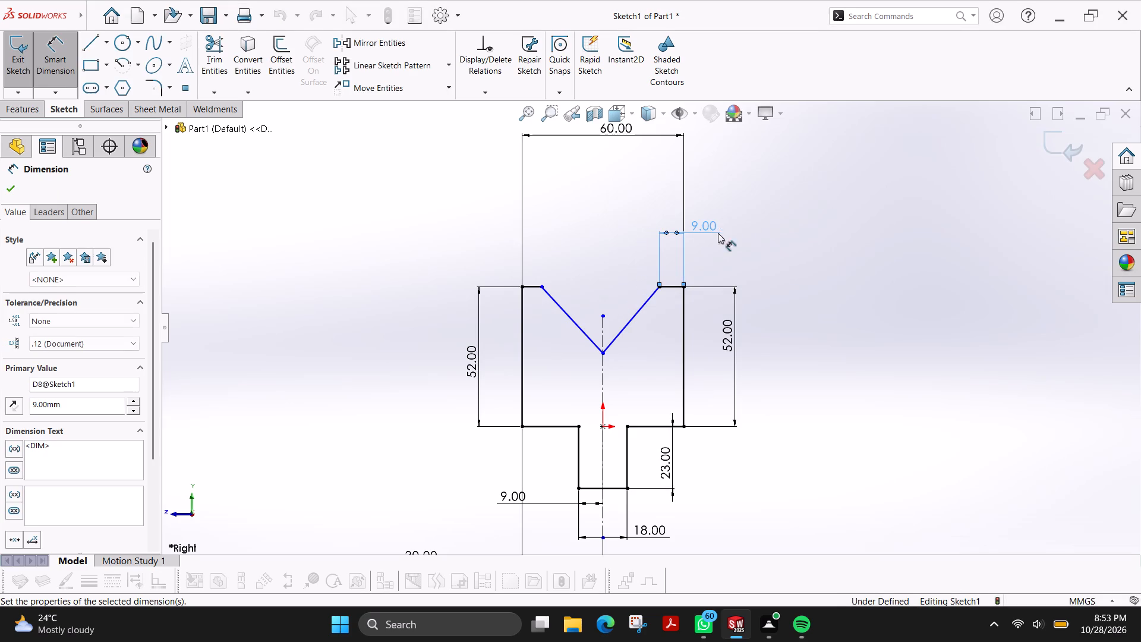
key("Escape")
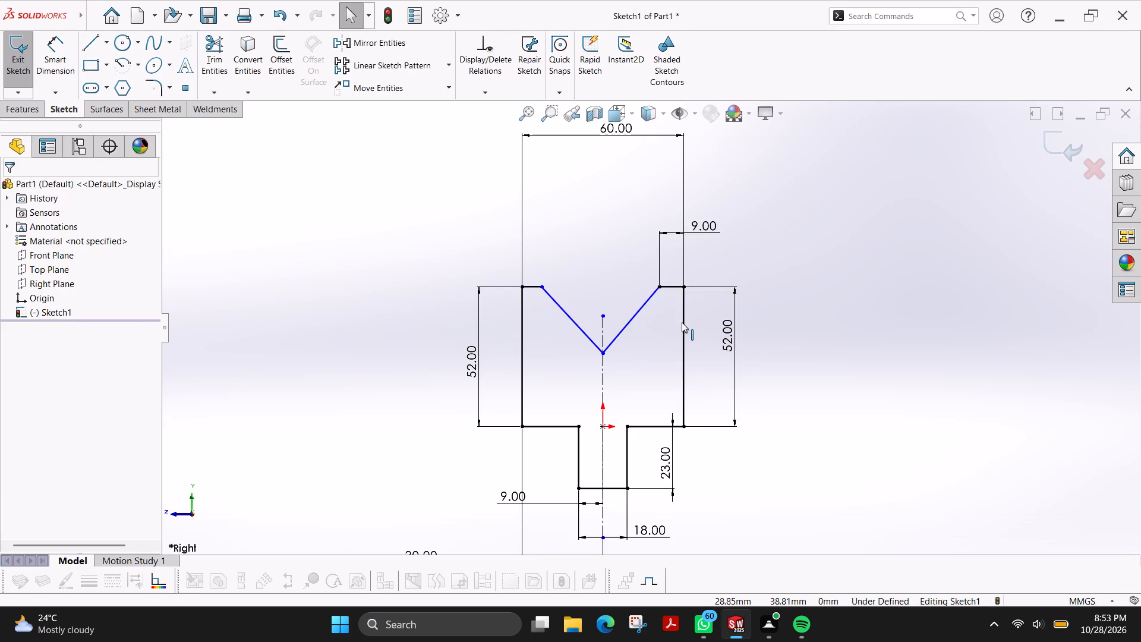
Dimension the angle between the head's left vertical edge and the V-notch's left slanted edge as 30°.
left_click(574, 323)
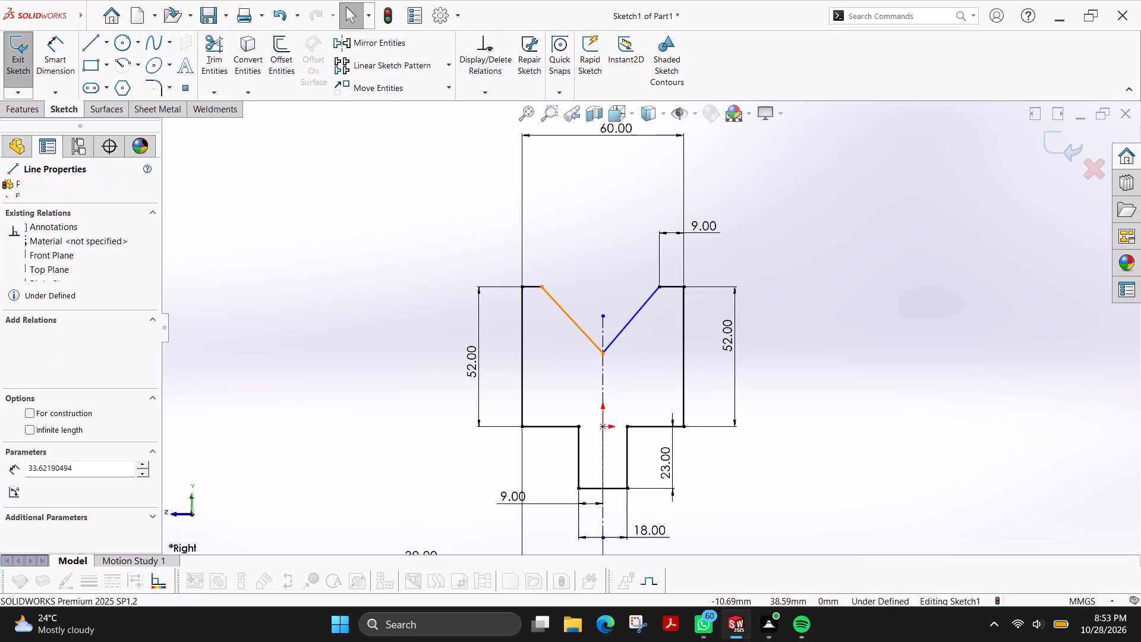
left_click(55, 60)
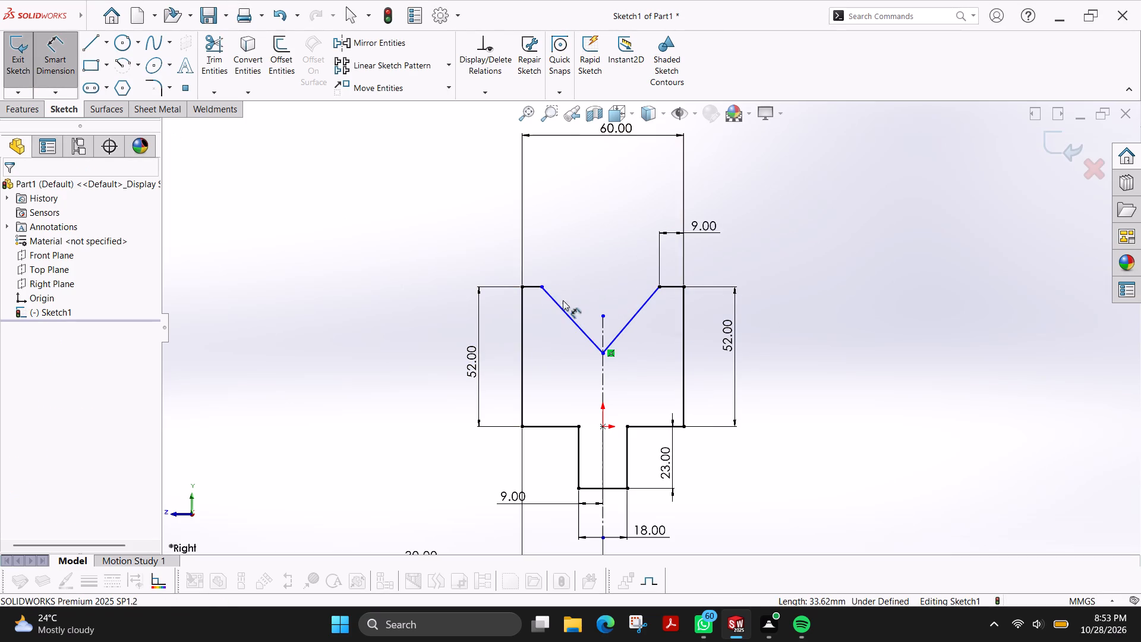
left_click(563, 316)
left_click(569, 316)
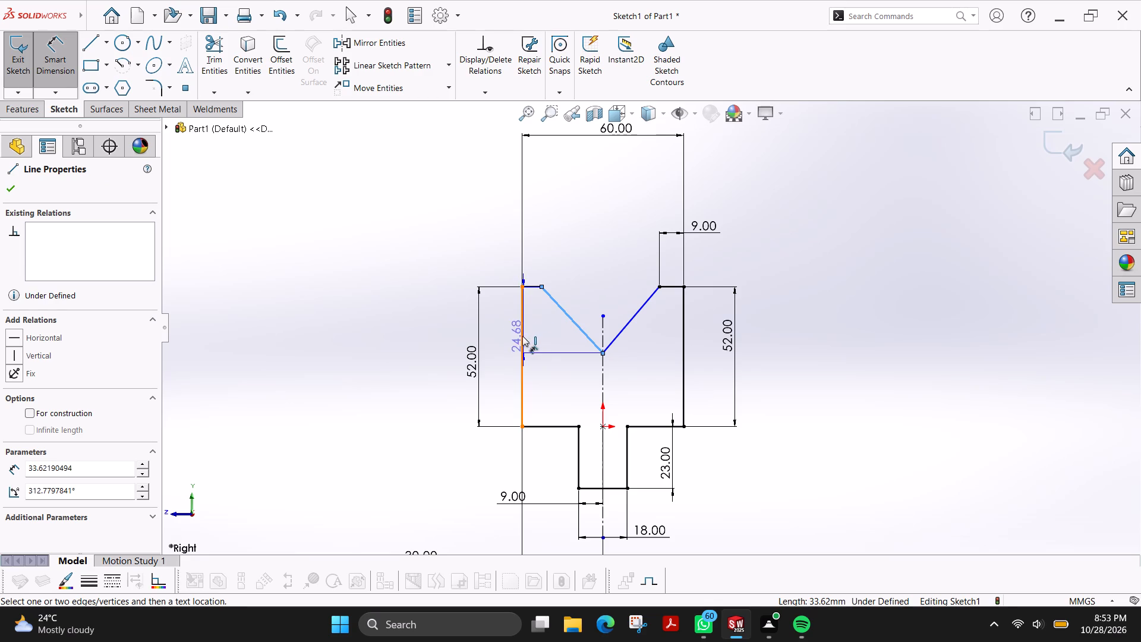
left_click(522, 336)
left_click(559, 366)
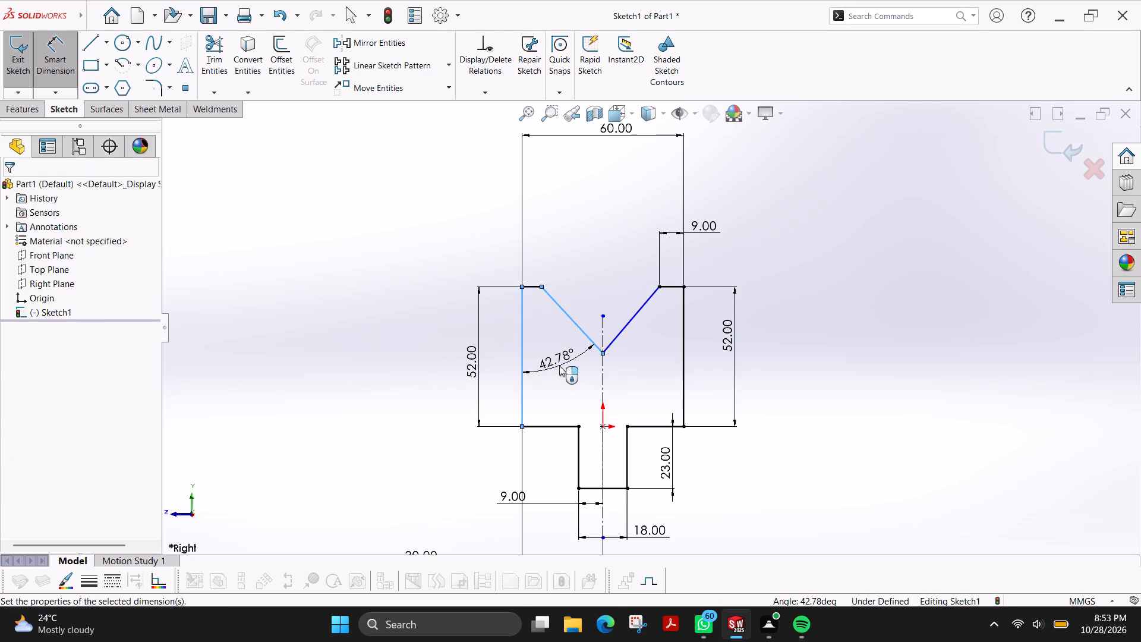
type("30")
key("Return")
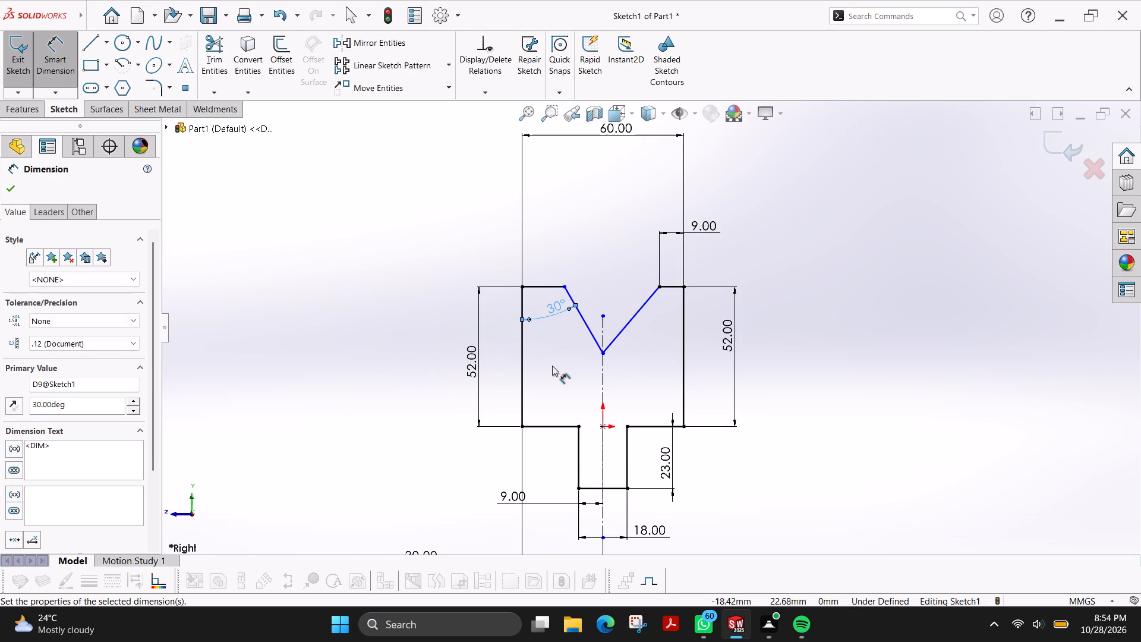
Dimension the angle between the head's right vertical edge and the V-notch's right slanted edge as 30°.
left_click(684, 328)
left_click(633, 317)
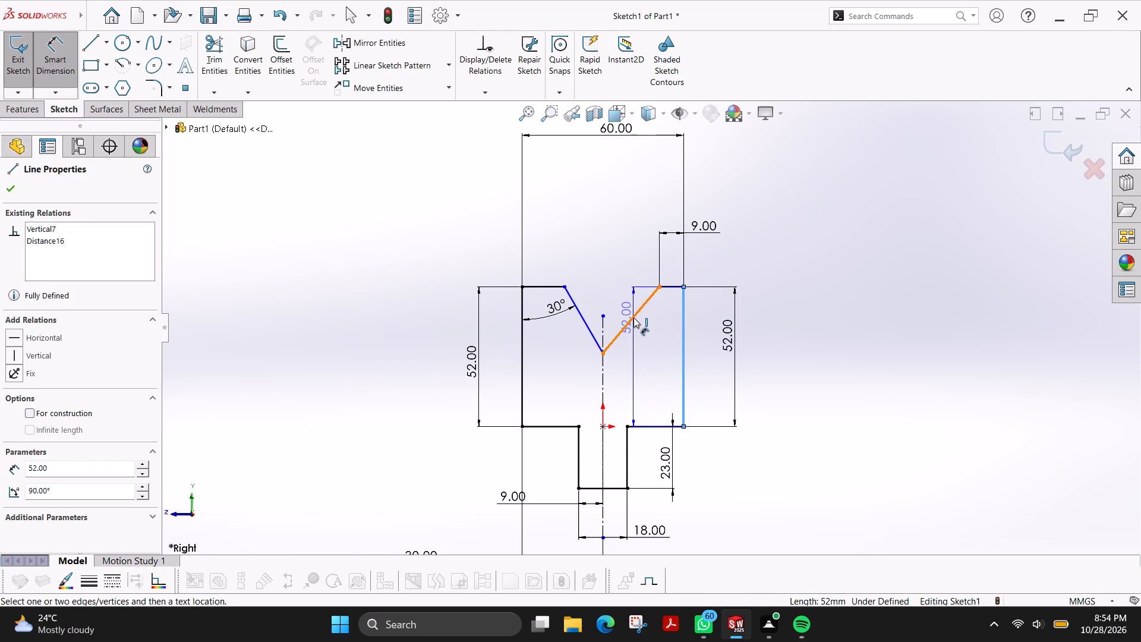
left_click(654, 365)
type("30")
key("Return")
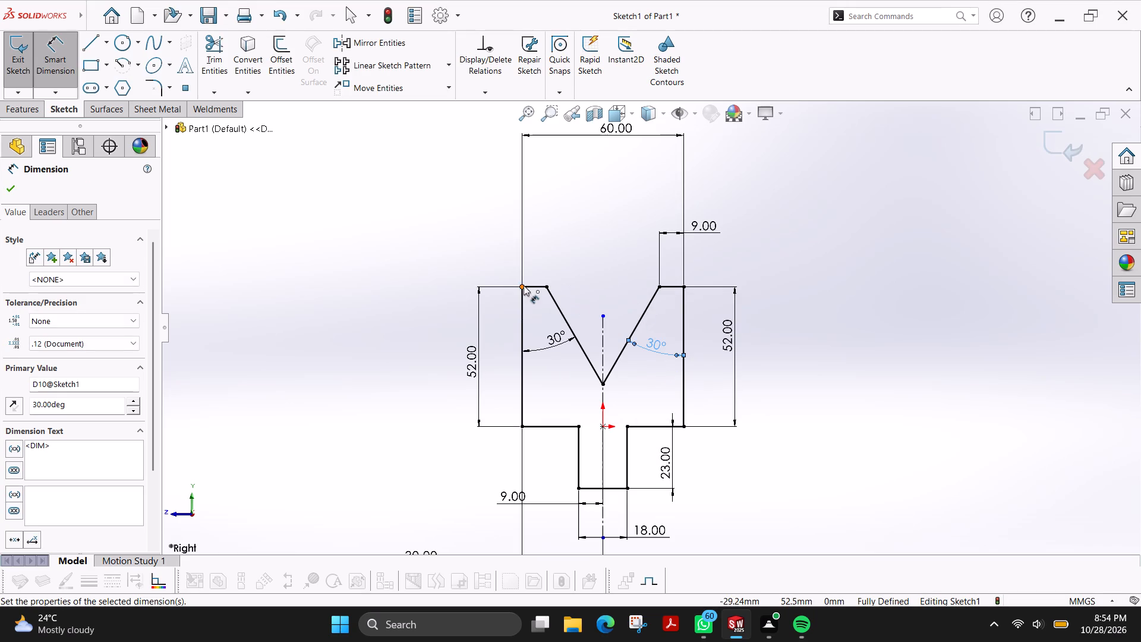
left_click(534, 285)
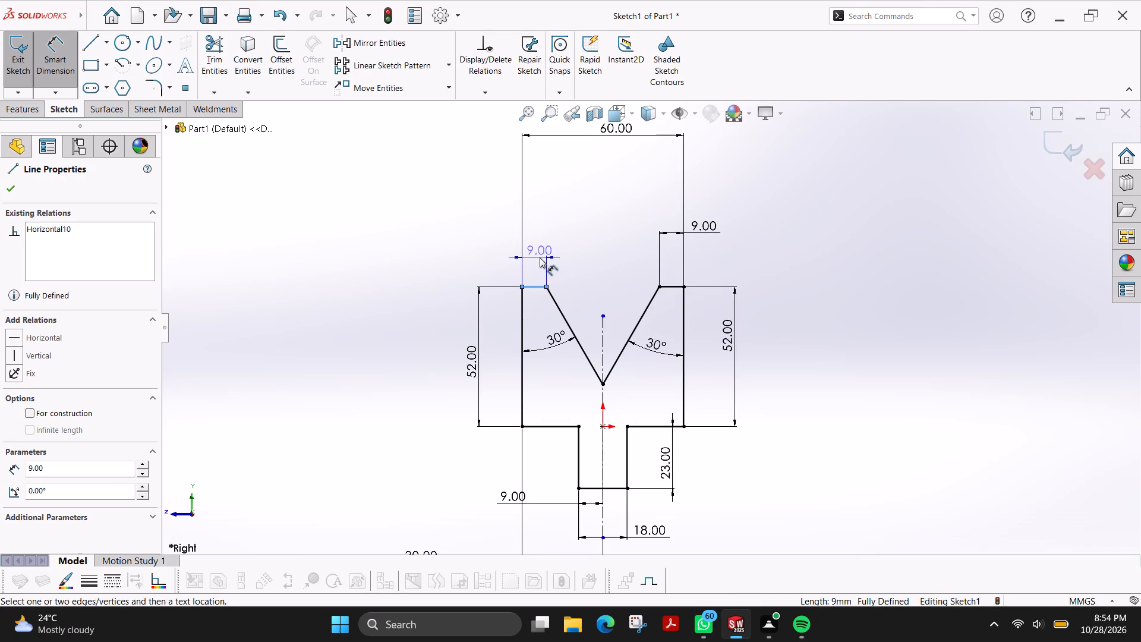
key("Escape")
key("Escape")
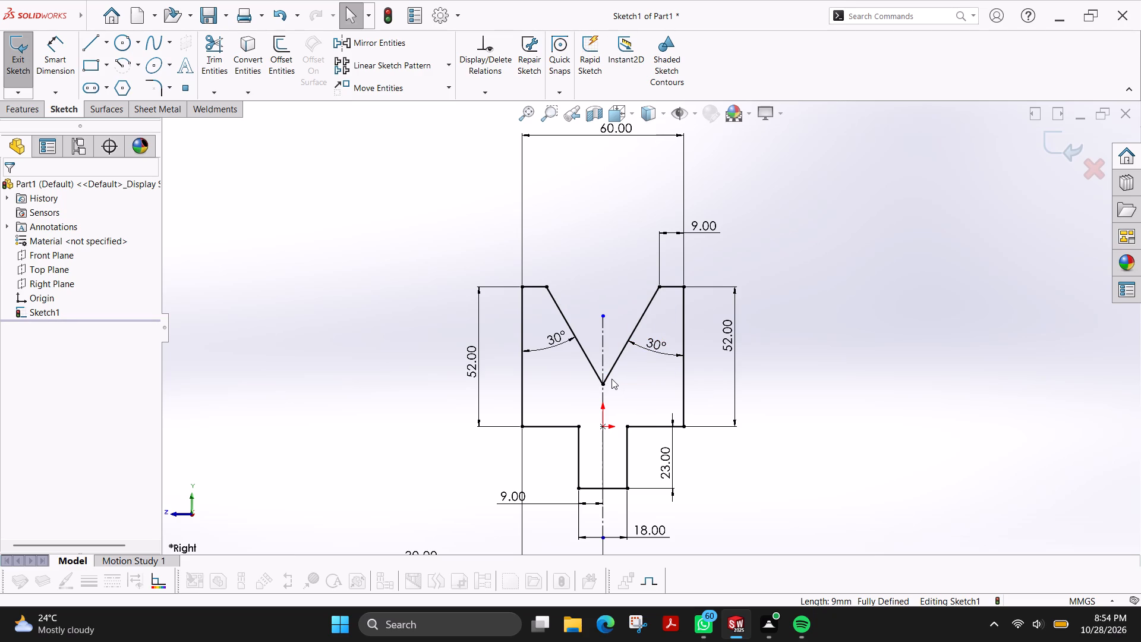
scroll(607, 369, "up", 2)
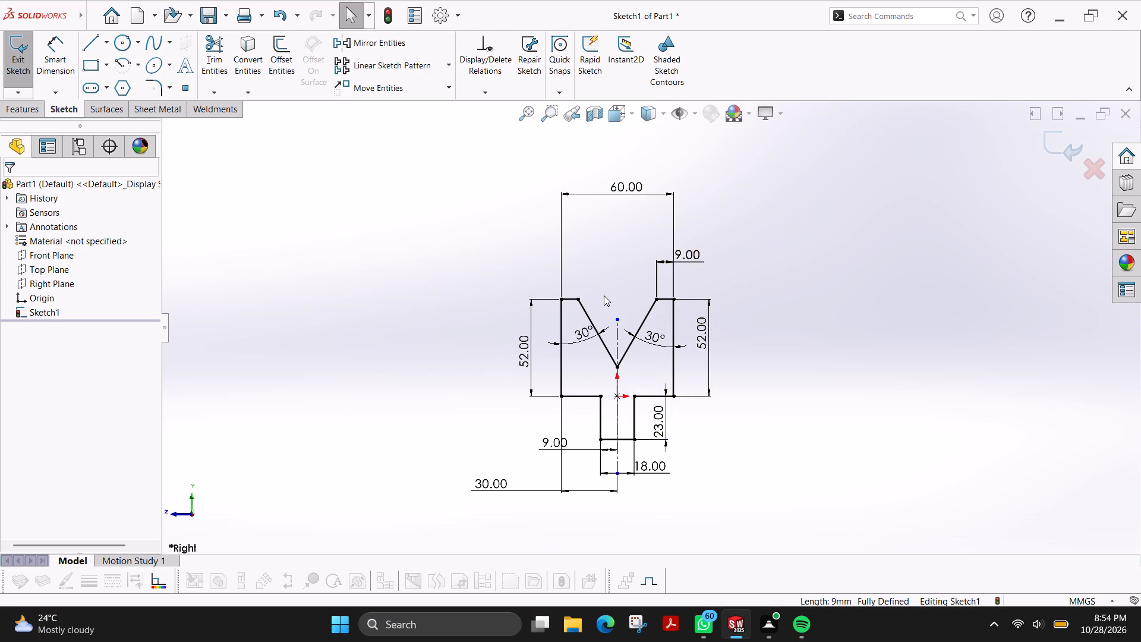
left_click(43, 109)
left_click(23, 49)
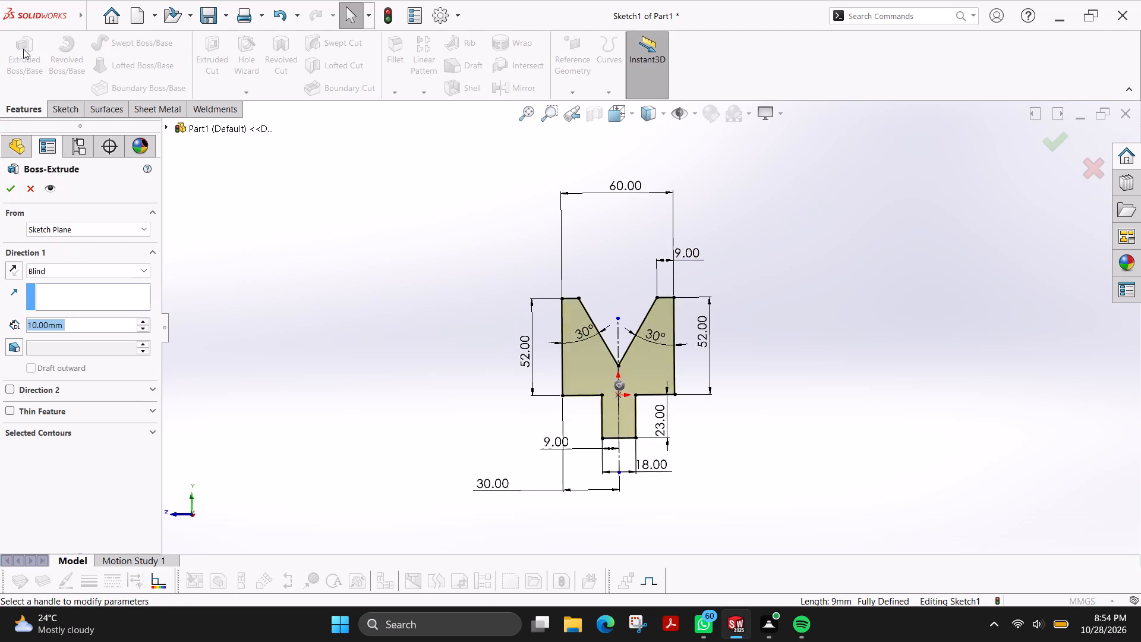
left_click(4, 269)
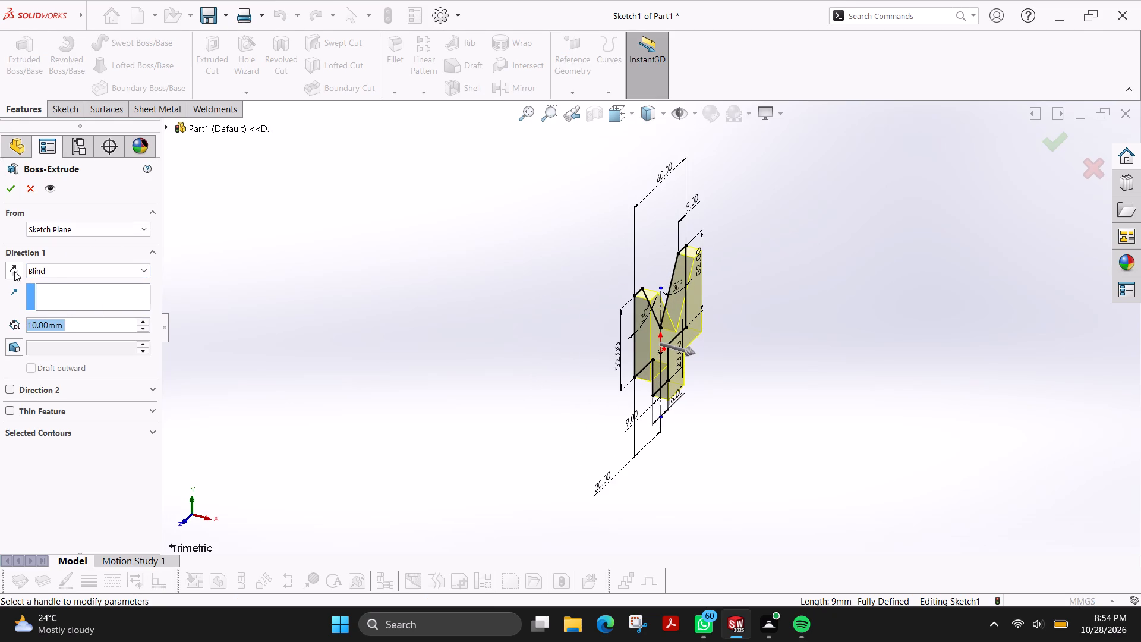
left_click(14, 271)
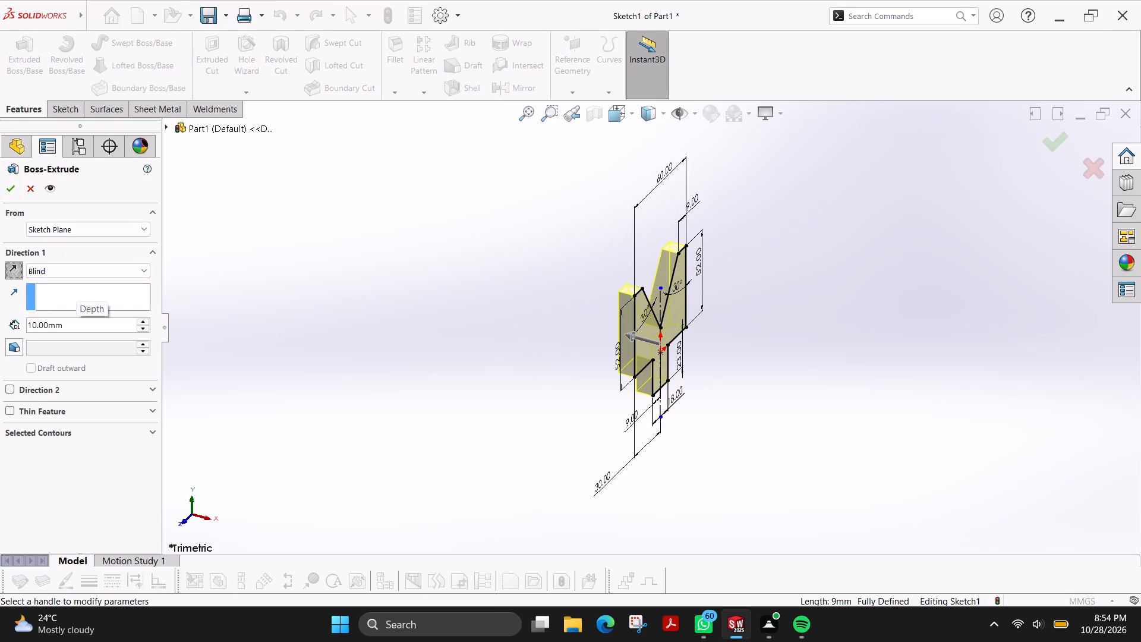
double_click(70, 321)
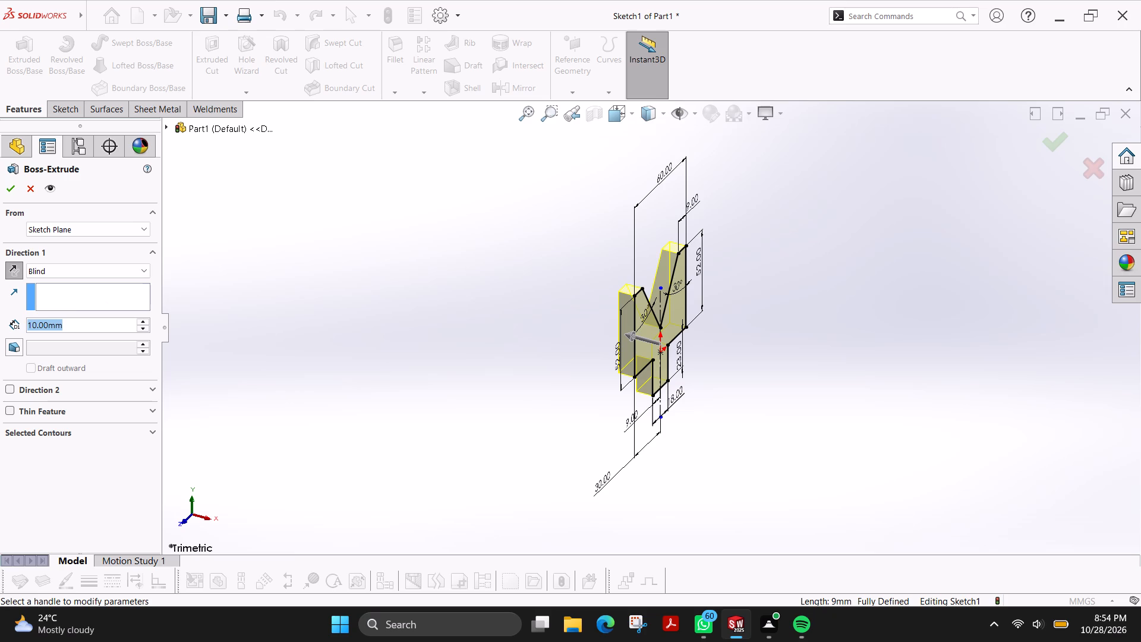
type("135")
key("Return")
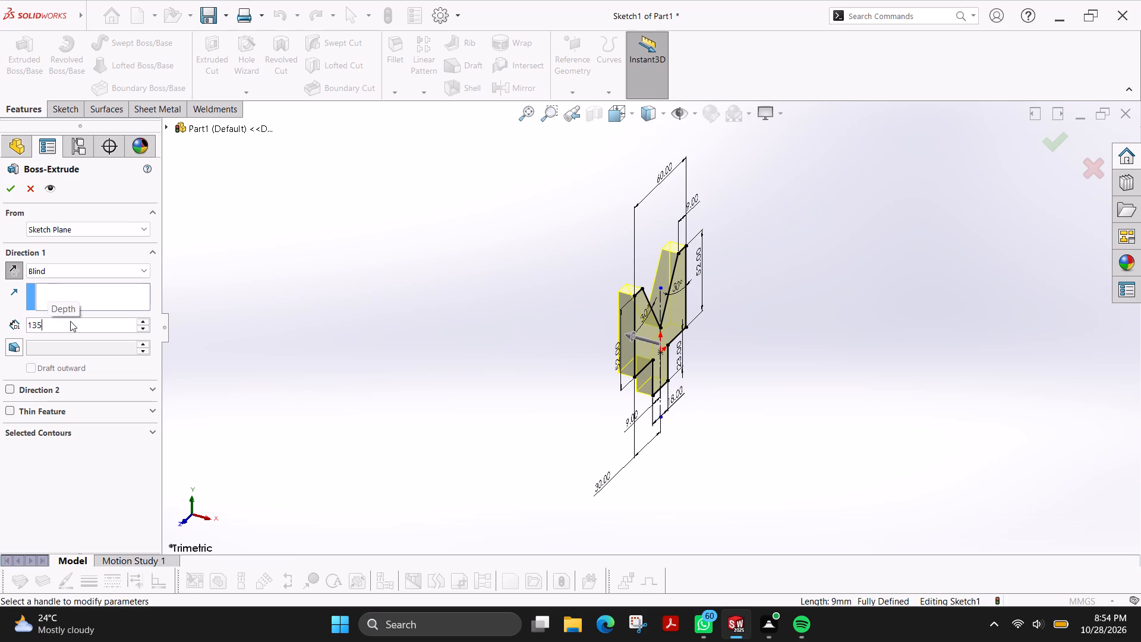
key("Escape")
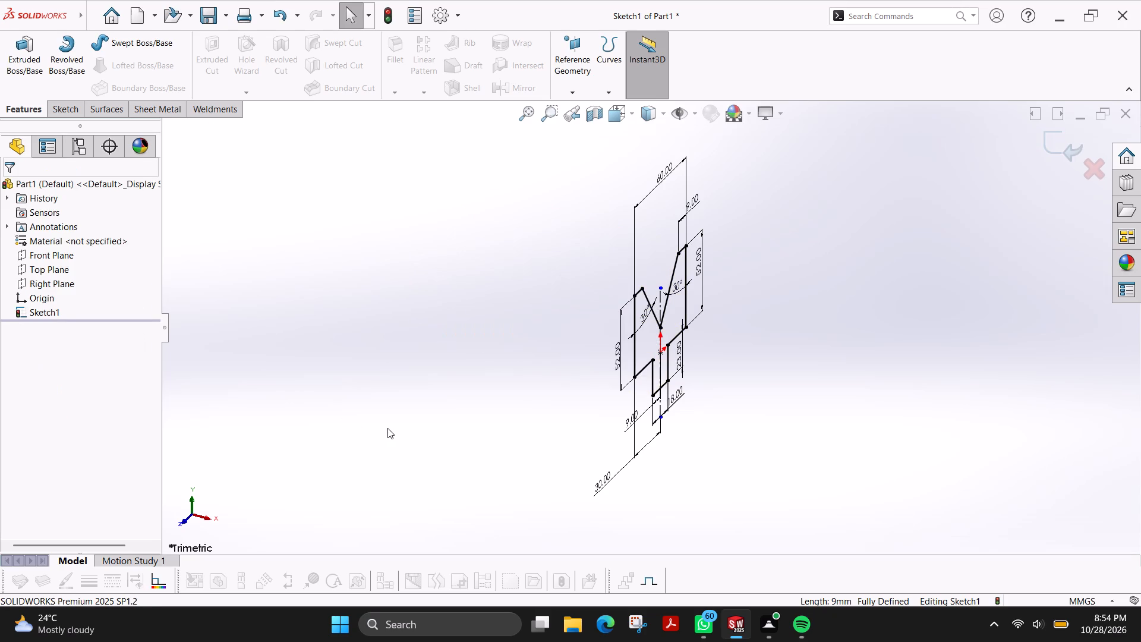
Extrude the V-notched T profile 135 mm in the reversed direction as a blind boss.
left_click(13, 48)
left_click(17, 260)
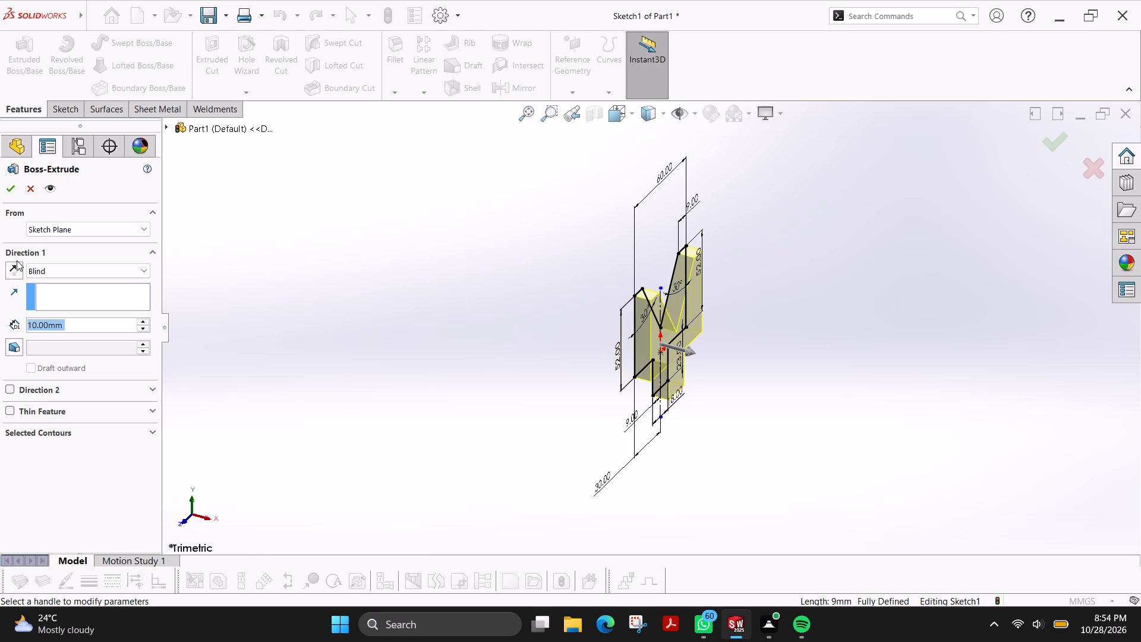
left_click(19, 269)
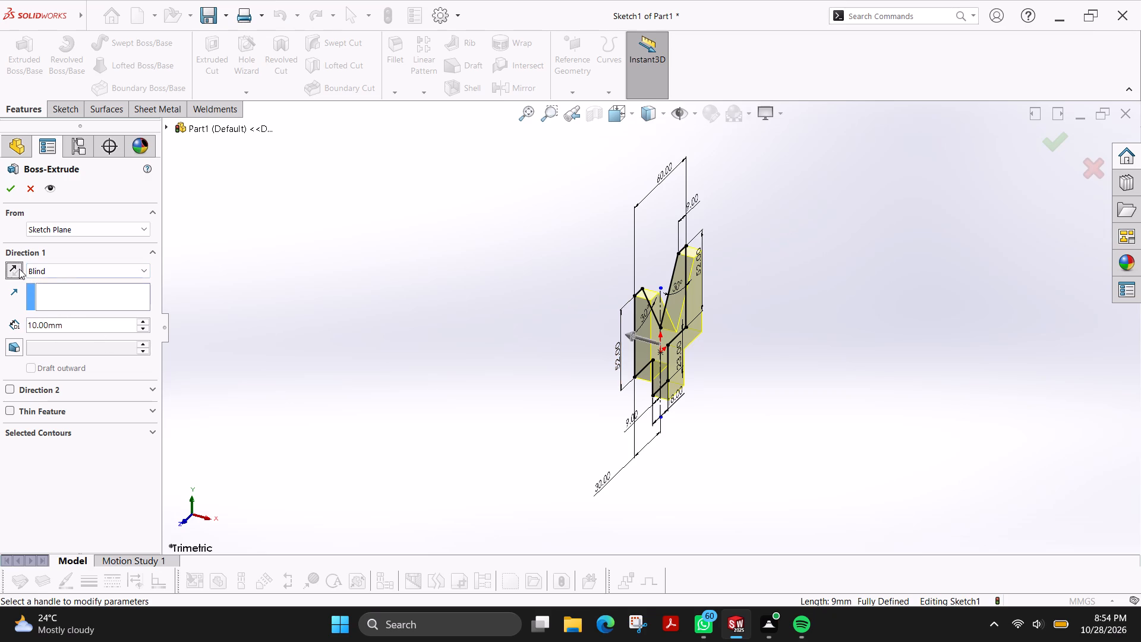
double_click(71, 323)
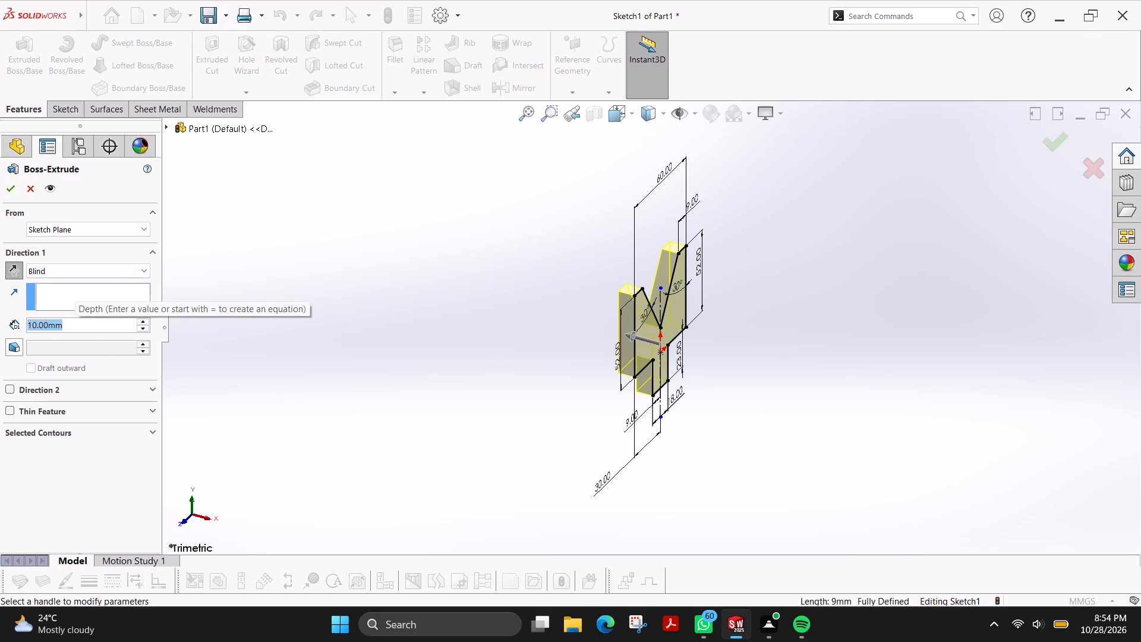
type("135")
key("Return")
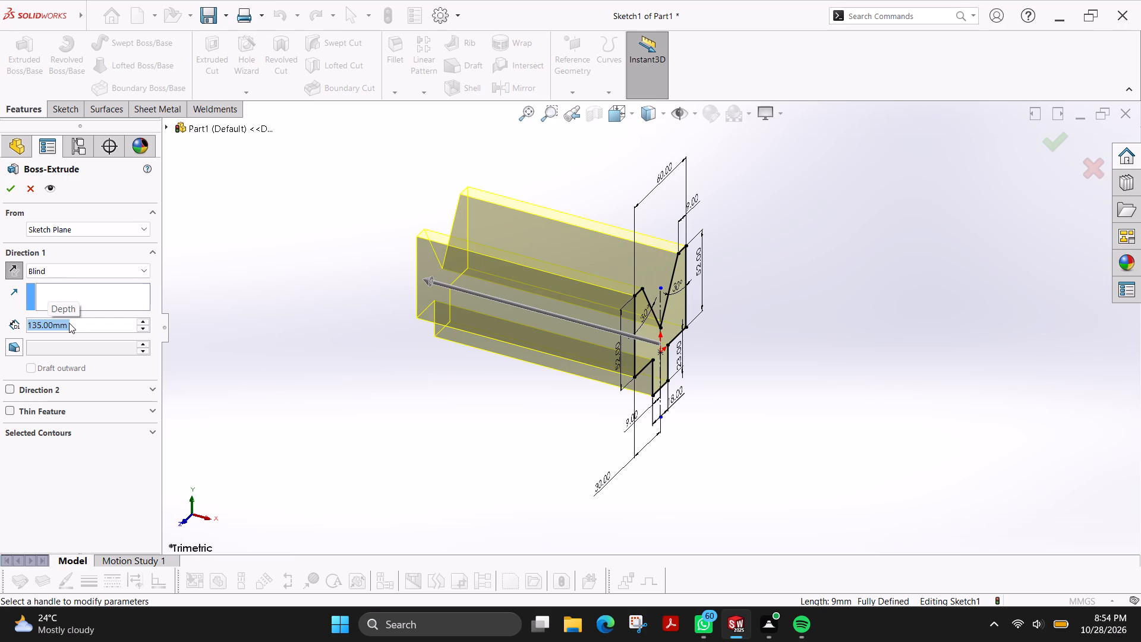
left_click(14, 191)
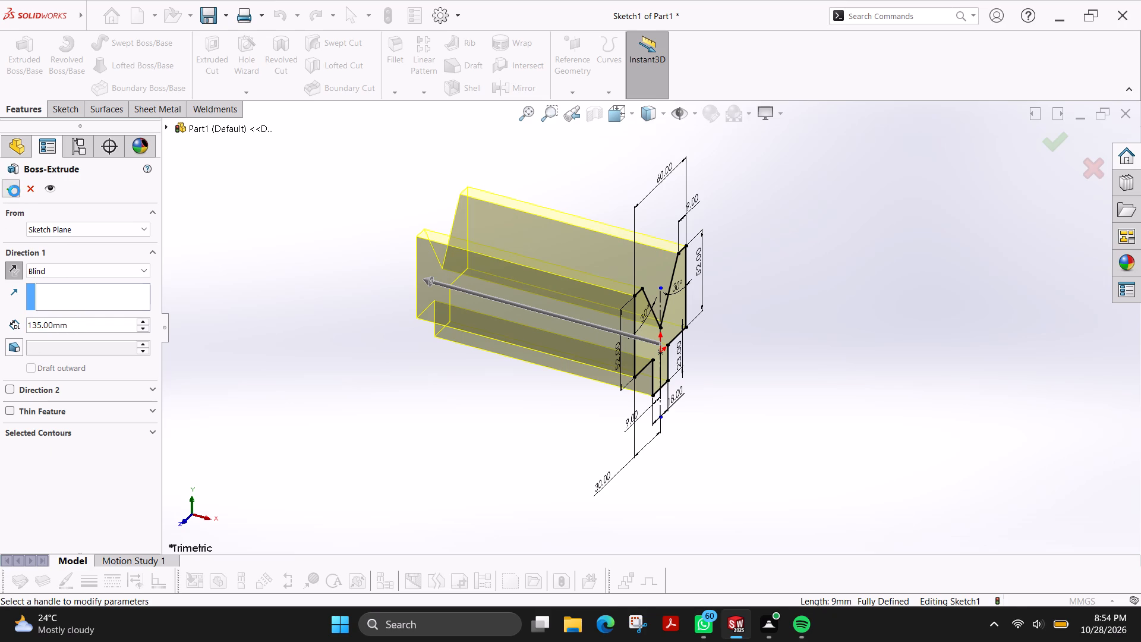
key("Escape")
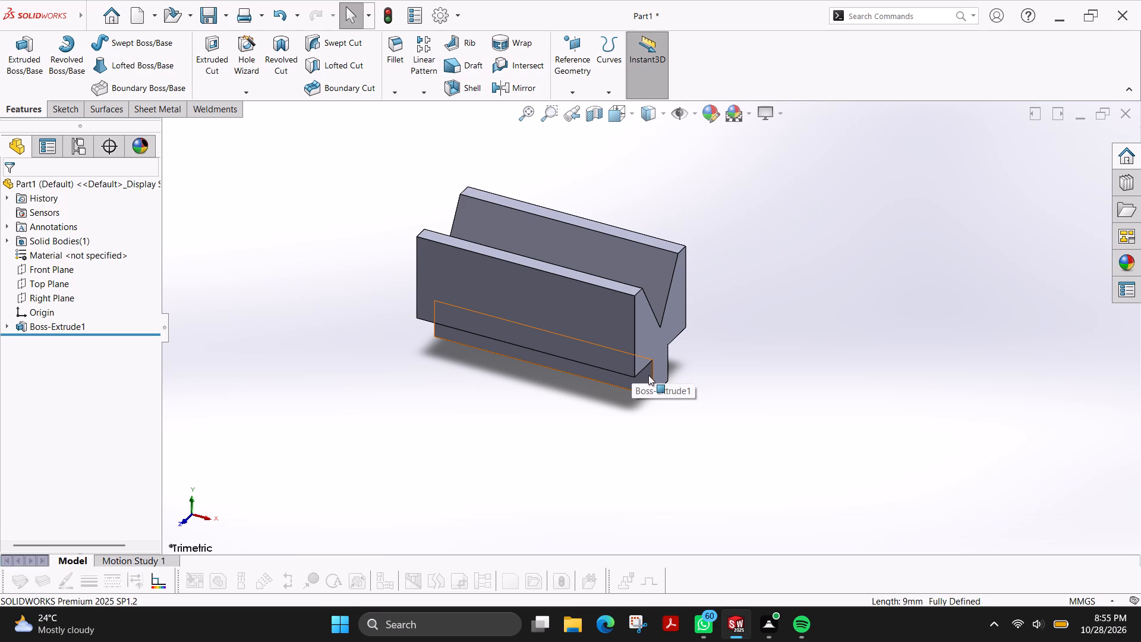
On the stem's long side face, sketch an inverted V from the lower-left corner to the bottom edge, with sides about 18 mm long.
left_click(648, 374)
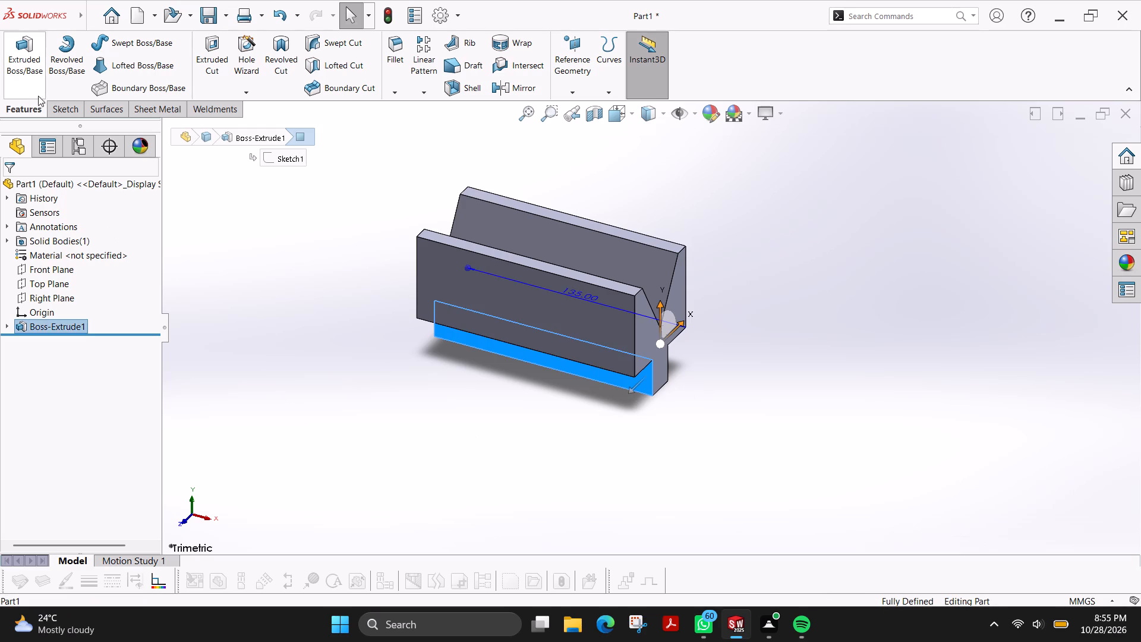
left_click(59, 108)
left_click(29, 55)
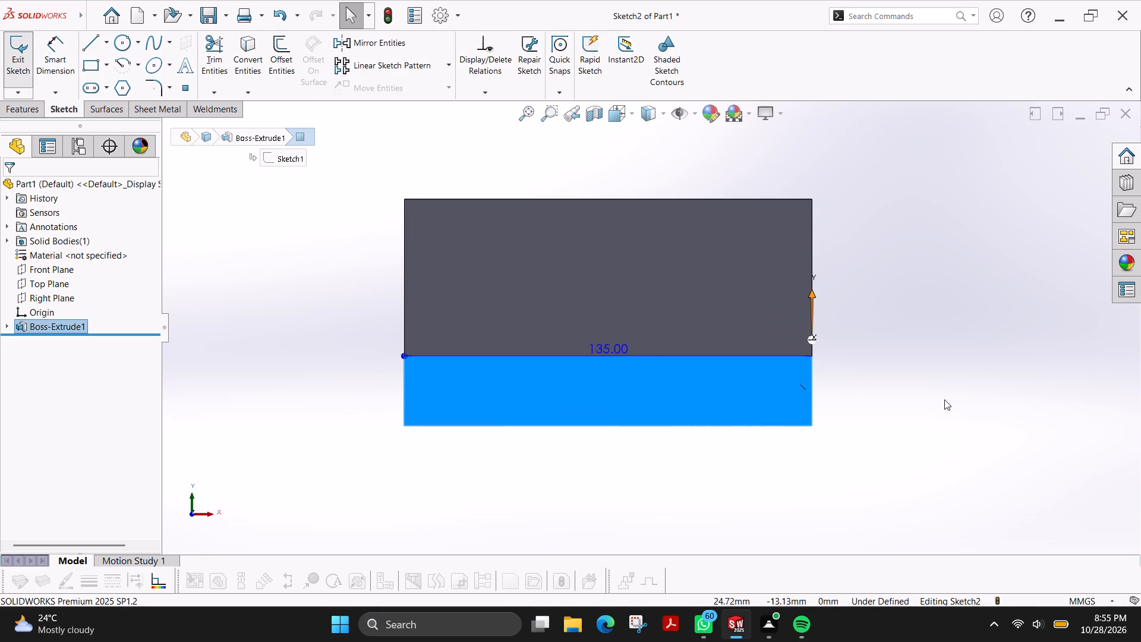
key("Escape")
scroll(846, 372, "down", 1)
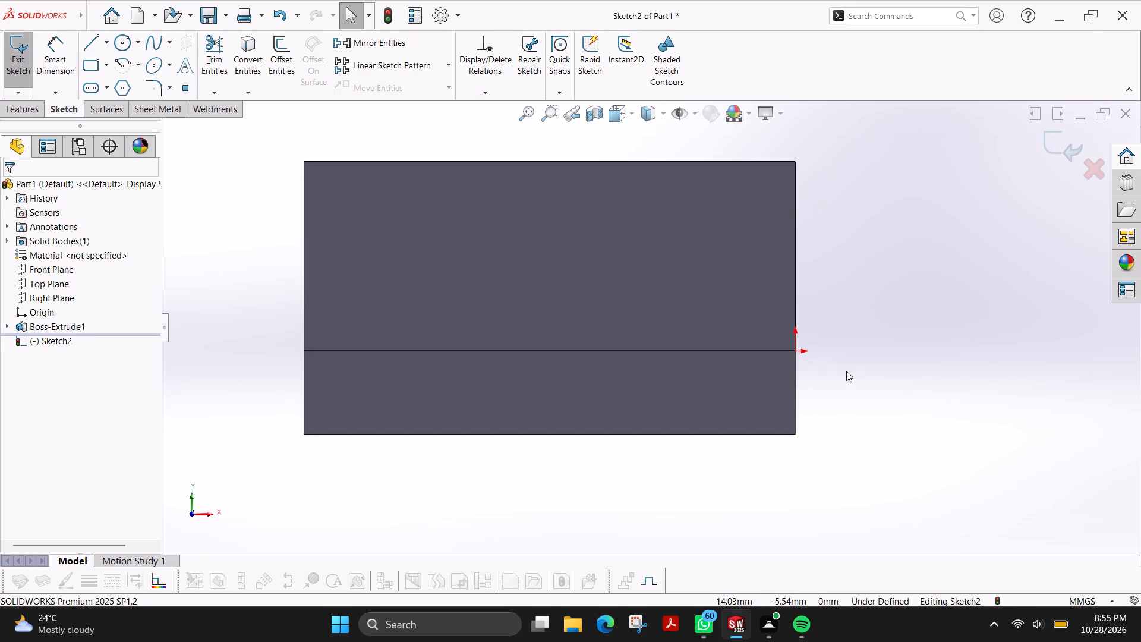
left_click(95, 43)
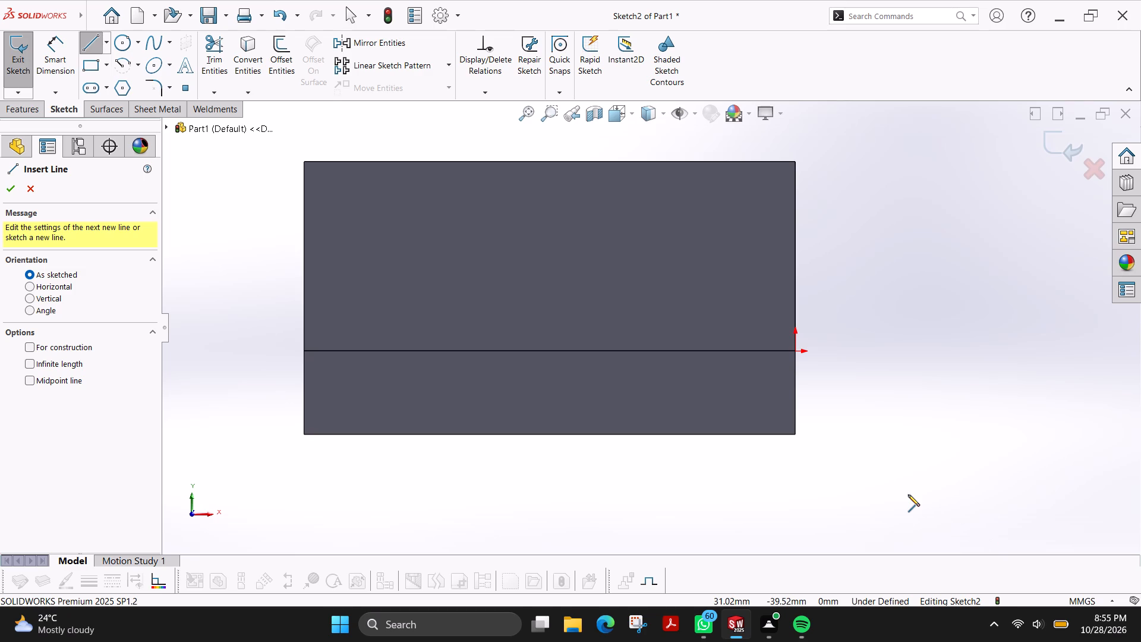
left_click(305, 433)
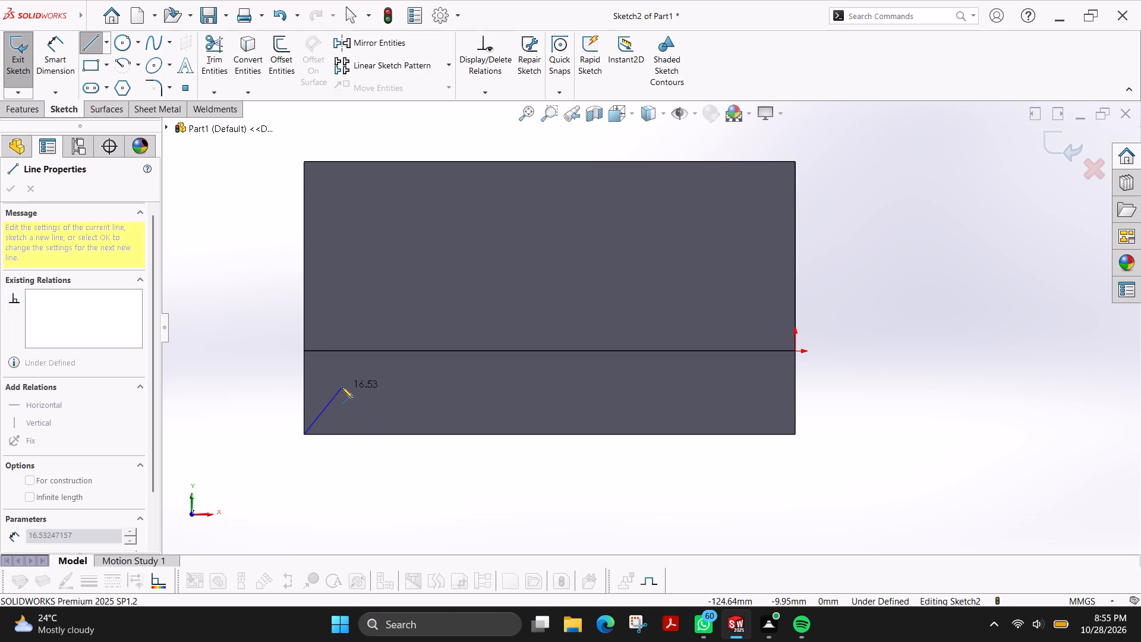
left_click(346, 383)
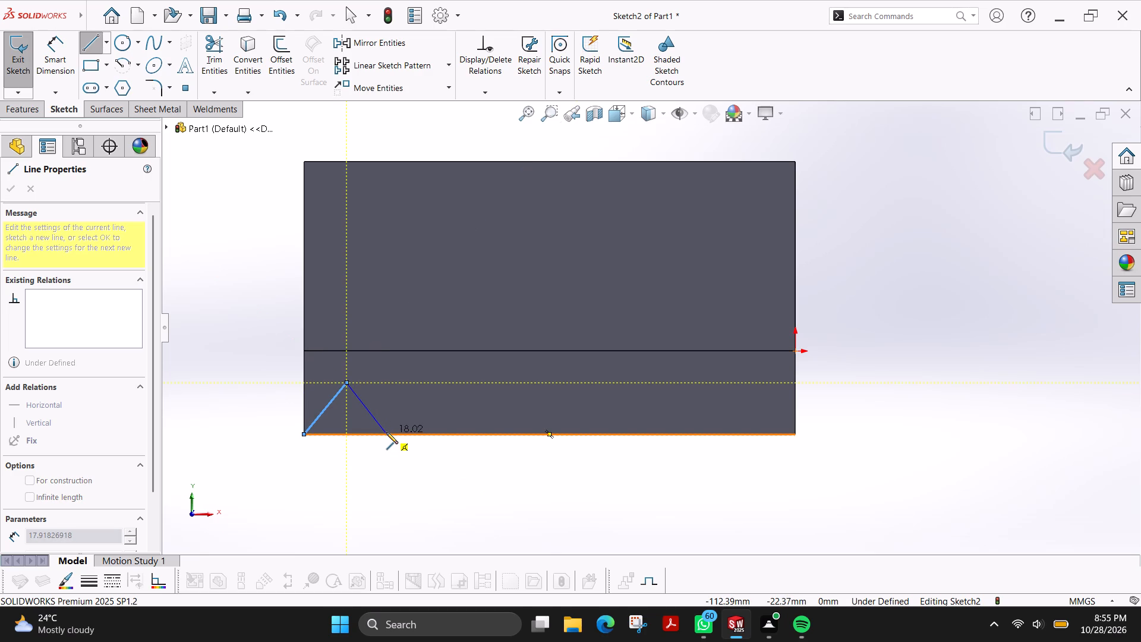
left_click(386, 432)
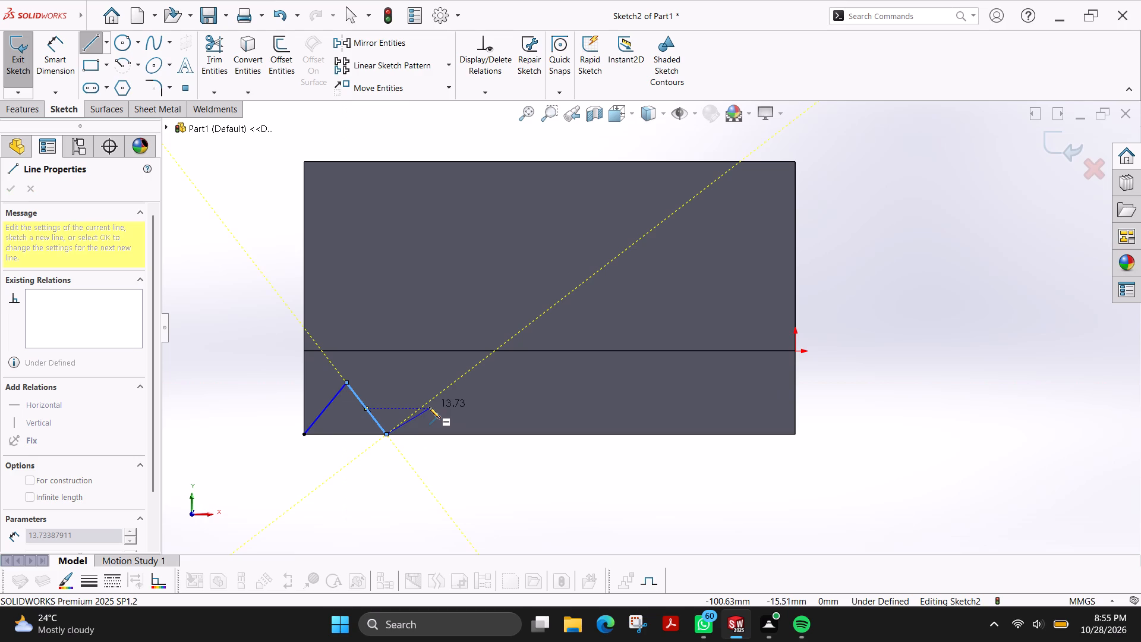
key("Escape")
Dimension the horizontal distance between the inverted V's two bottom endpoints as 28 mm.
scroll(382, 389, "down", 1)
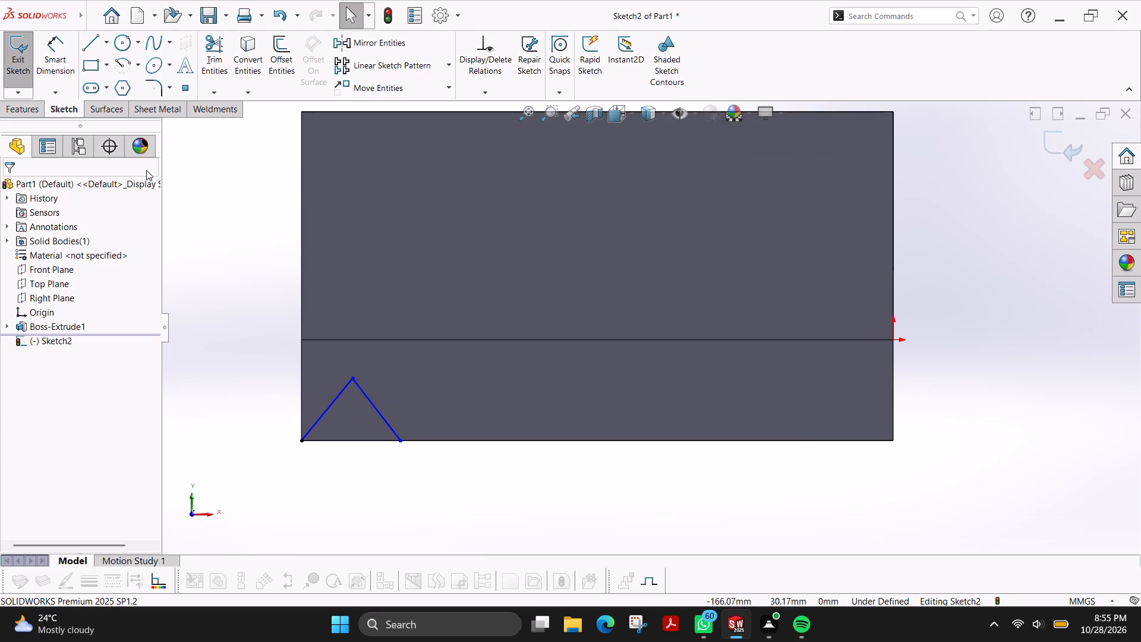
left_click(48, 78)
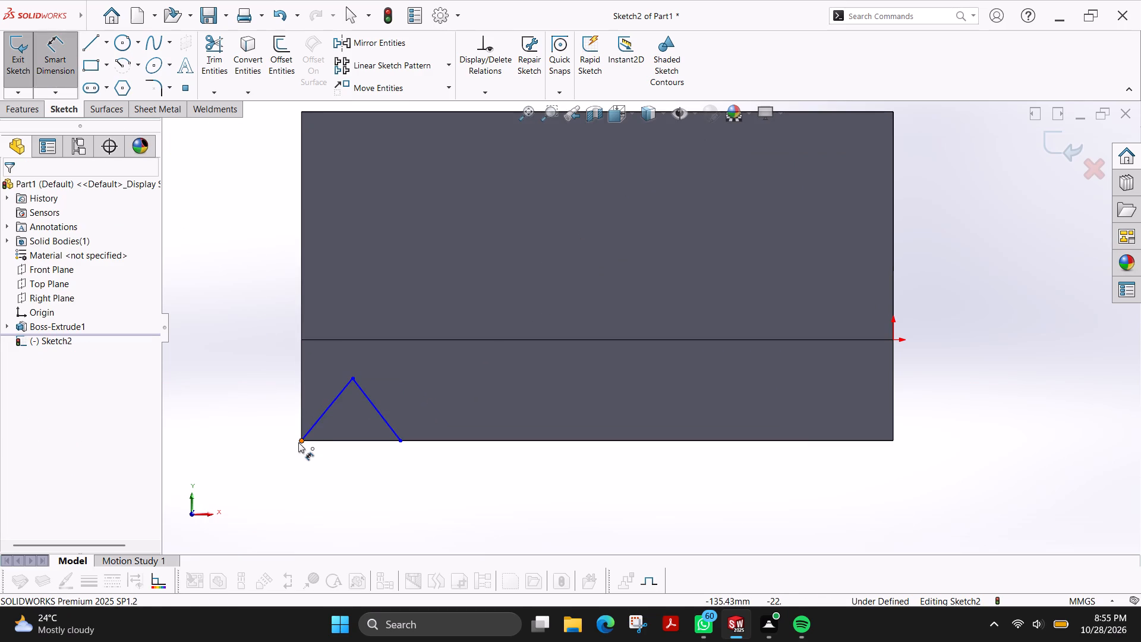
left_click(299, 442)
left_click_drag(399, 442, 393, 442)
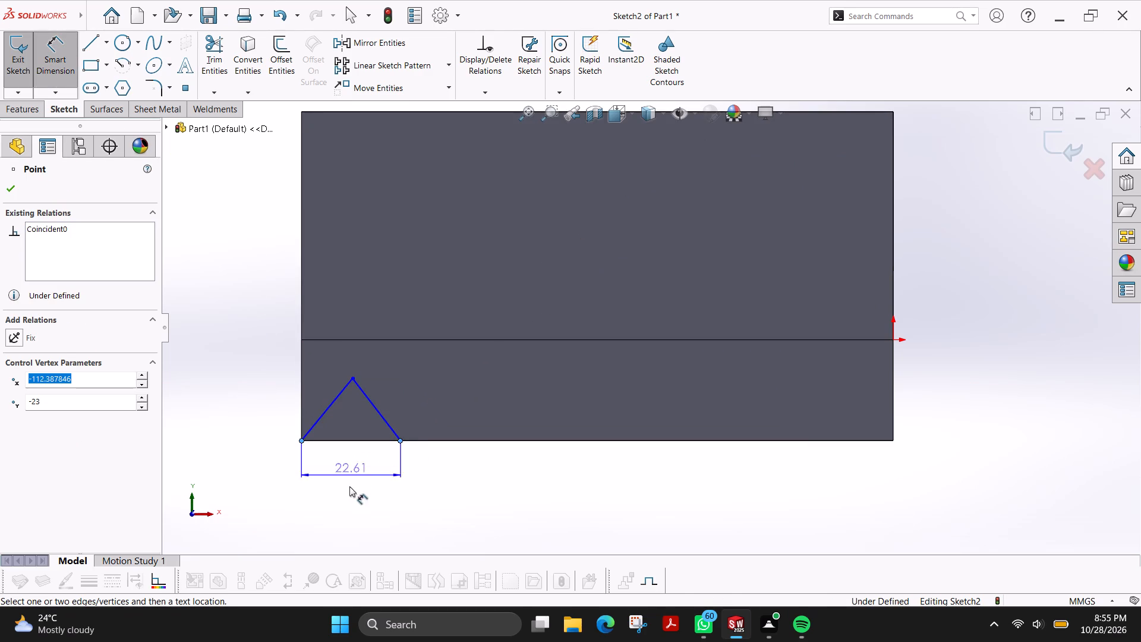
left_click(347, 505)
type("28")
key("Return")
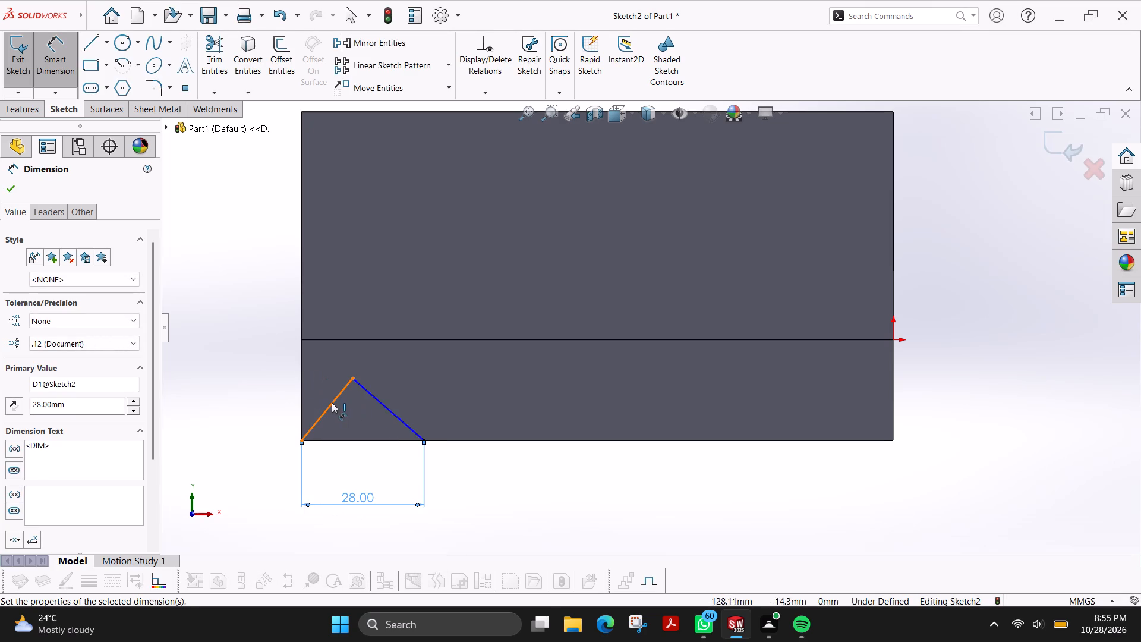
Dimension the angle between the inverted V's two slanted lines as 90°.
left_click(332, 402)
left_click(377, 402)
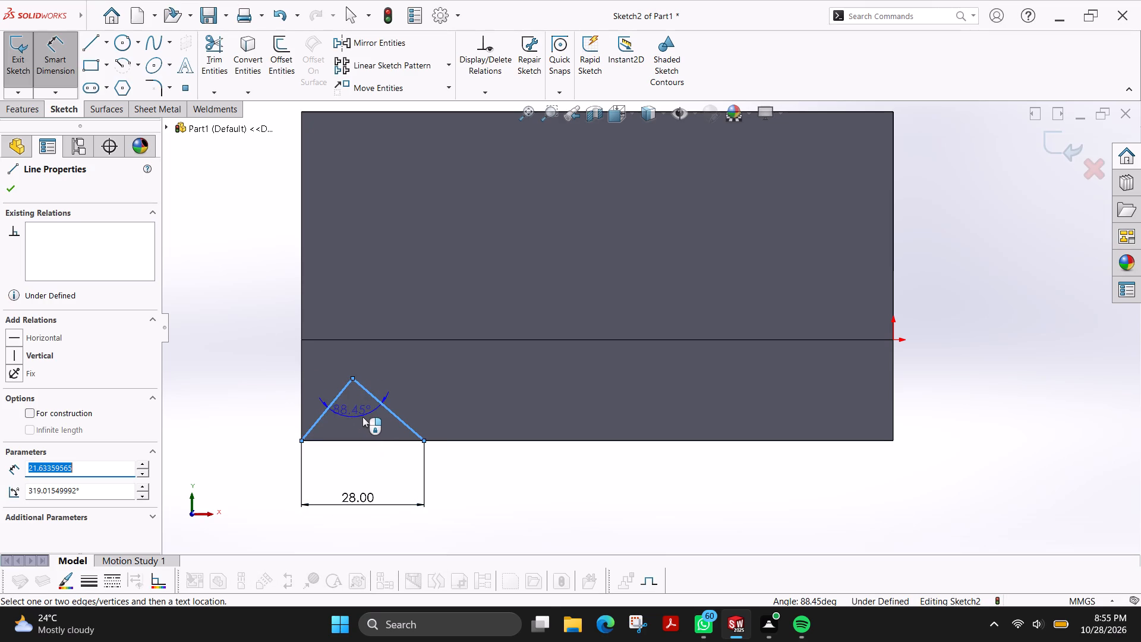
left_click(360, 417)
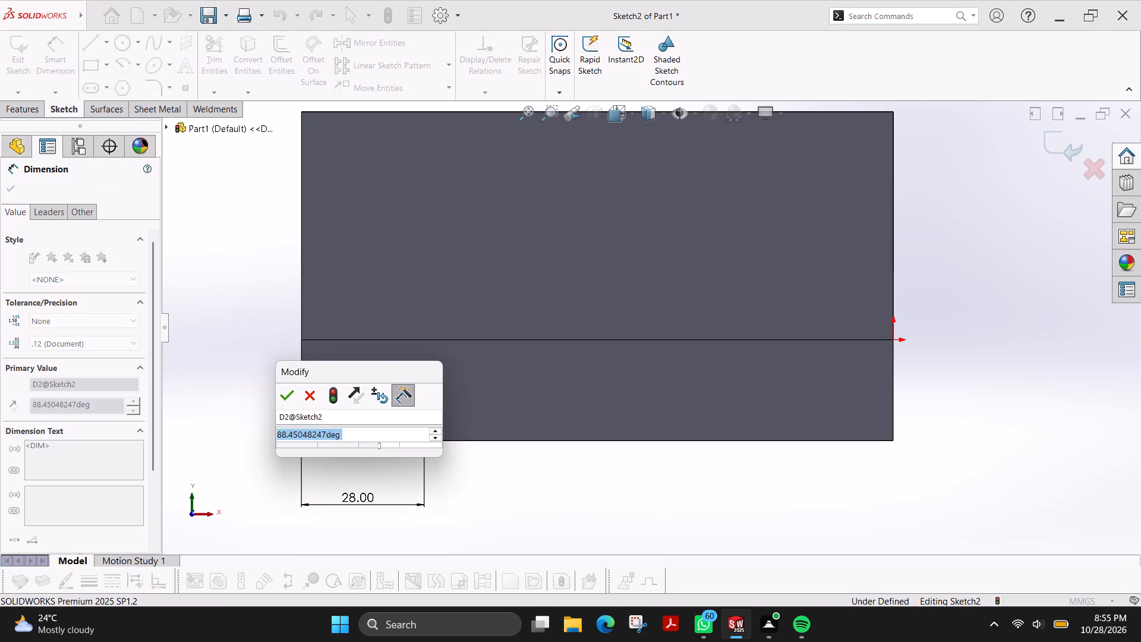
type("90")
key("Return")
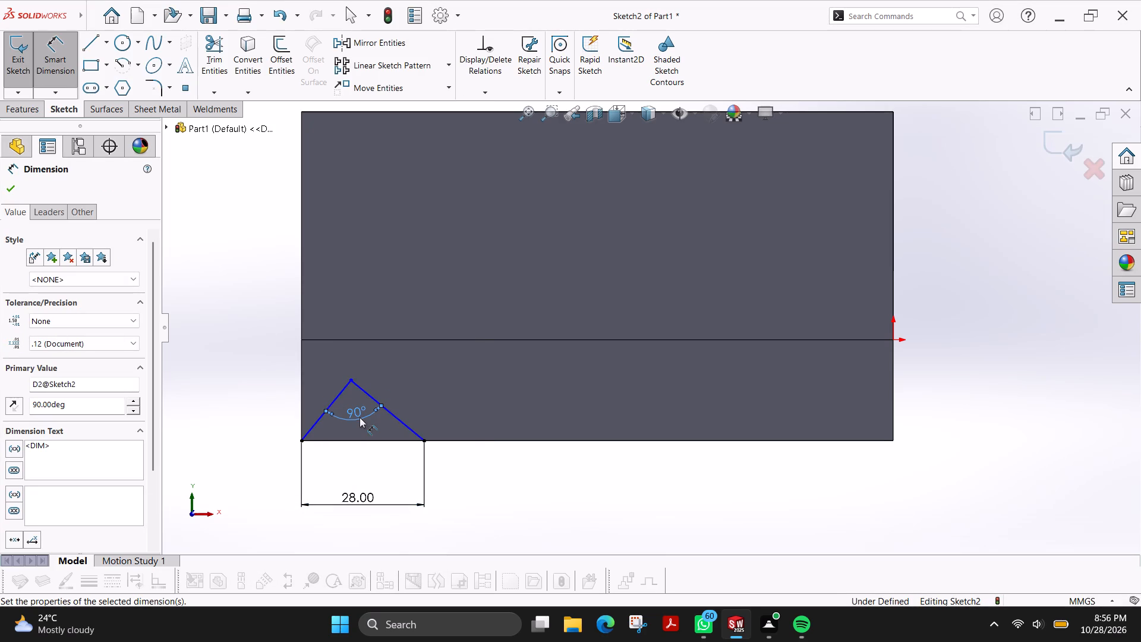
left_click(15, 190)
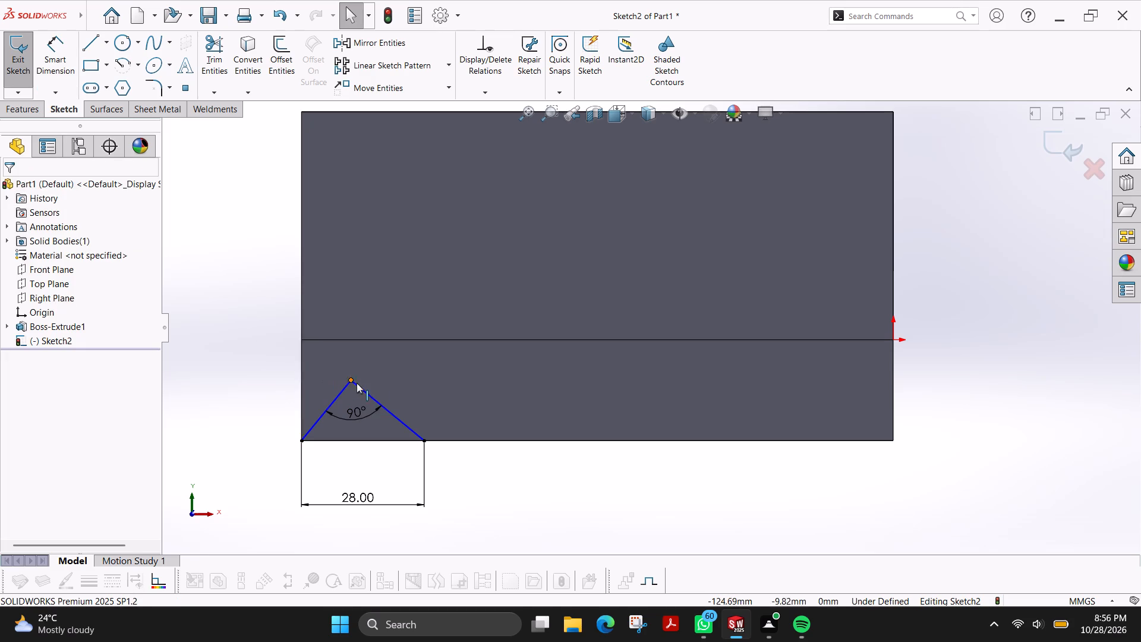
Dimension the horizontal distance from the face's lower-left corner to the inverted V's apex as 28/2 (14 mm).
left_click(351, 381)
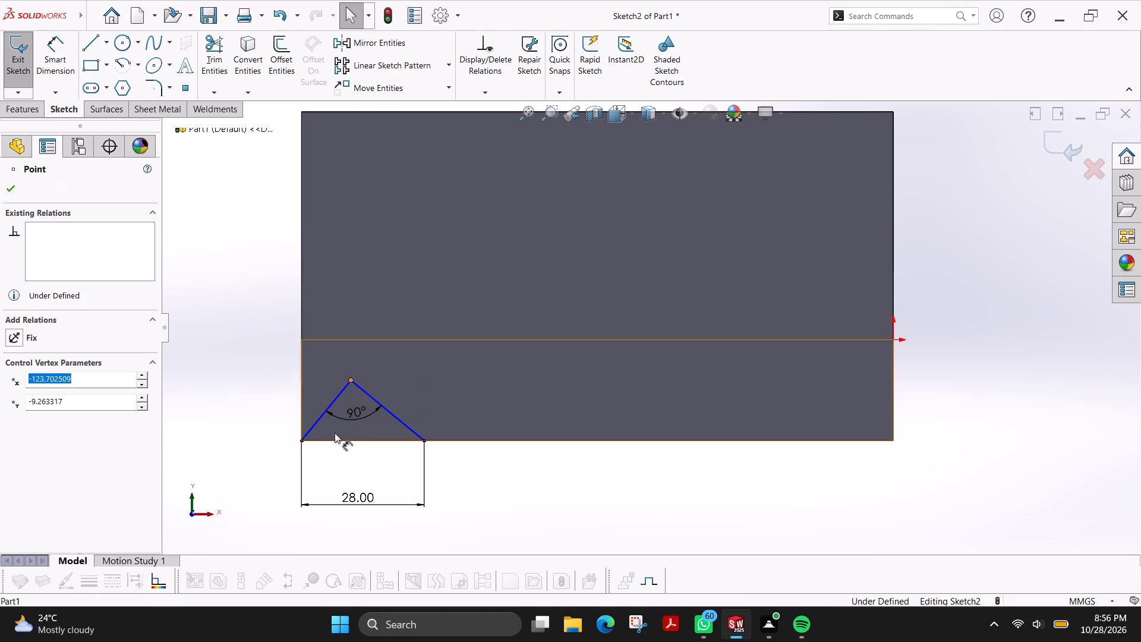
left_click(301, 442)
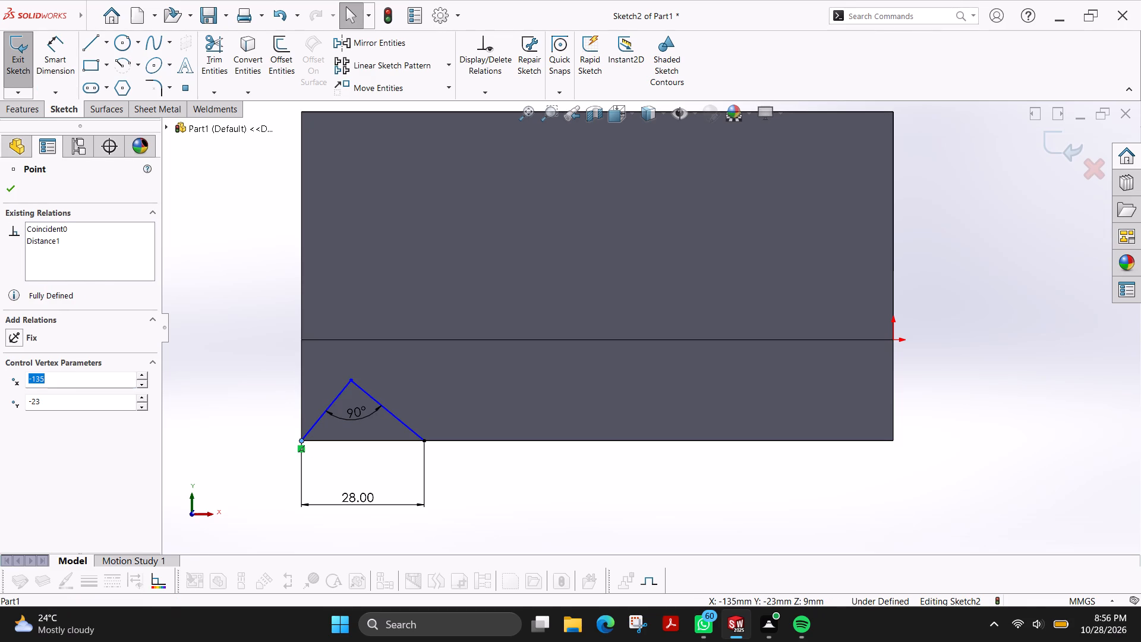
left_click(52, 61)
left_click(351, 382)
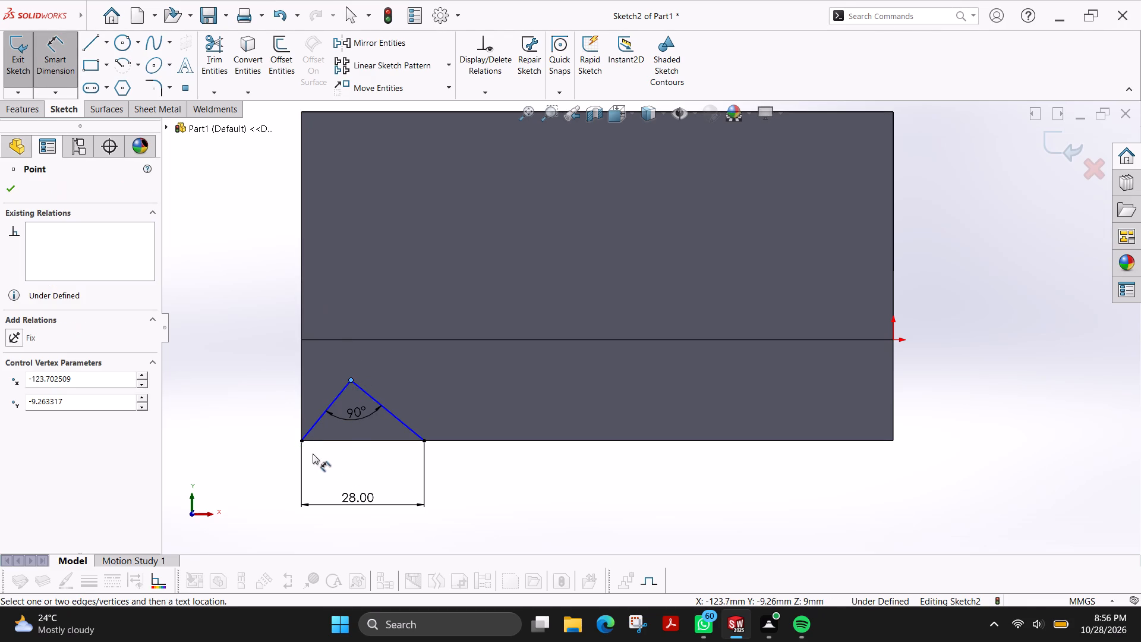
left_click(300, 442)
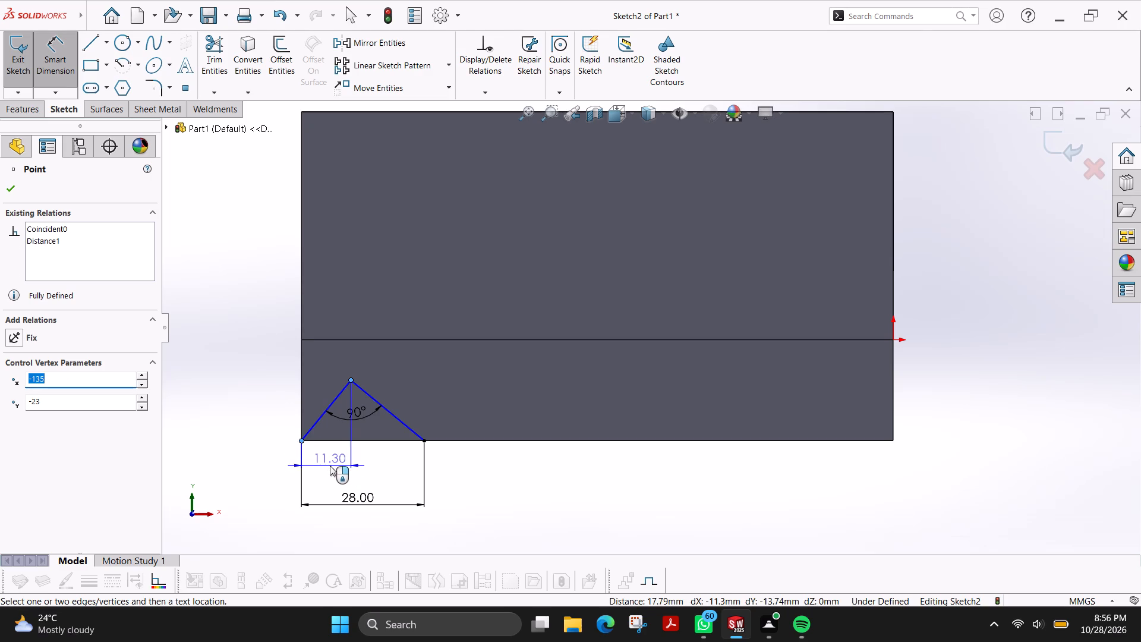
left_click(330, 465)
type("28/2")
key("Return")
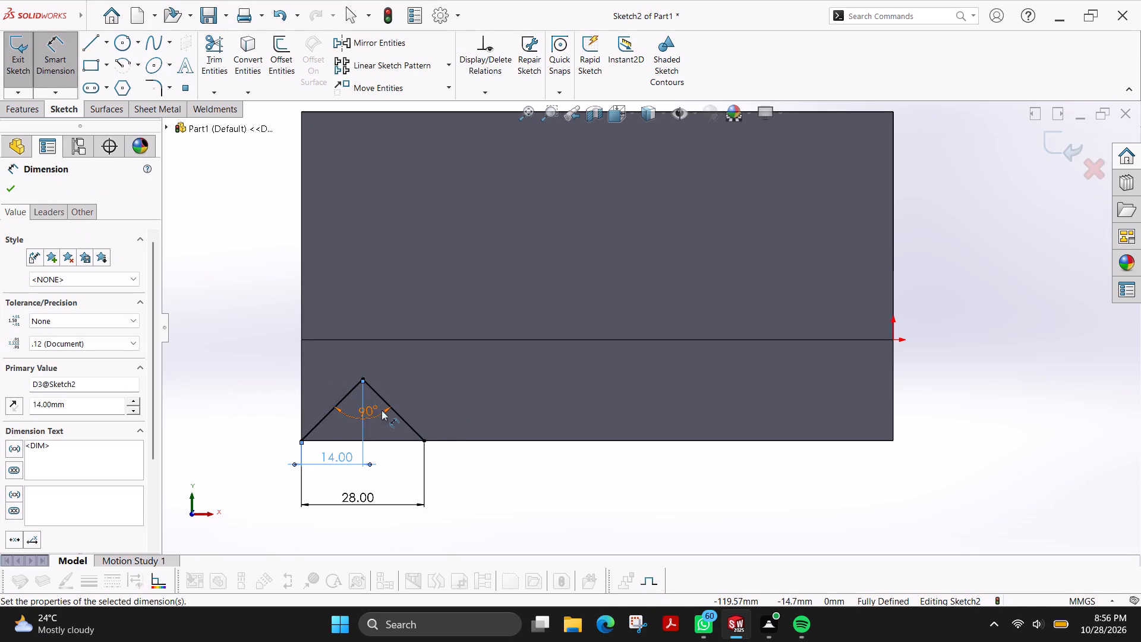
key("Escape")
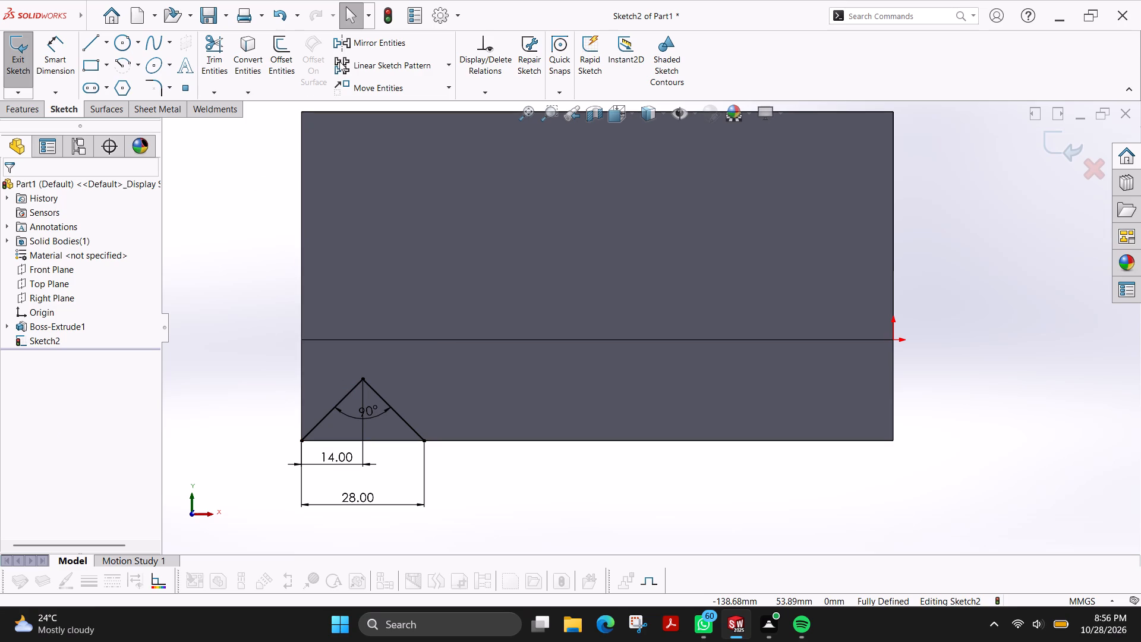
Linear-pattern the inverted V's two lines along the X-axis with 28 mm spacing and 4 instances.
left_click(375, 70)
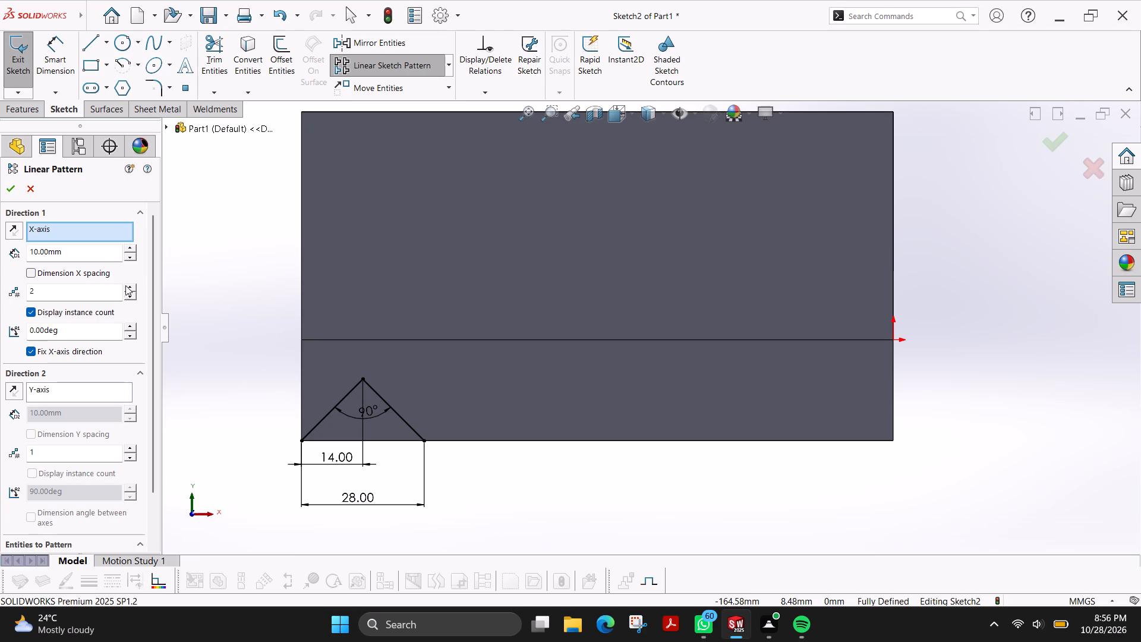
left_click(300, 440)
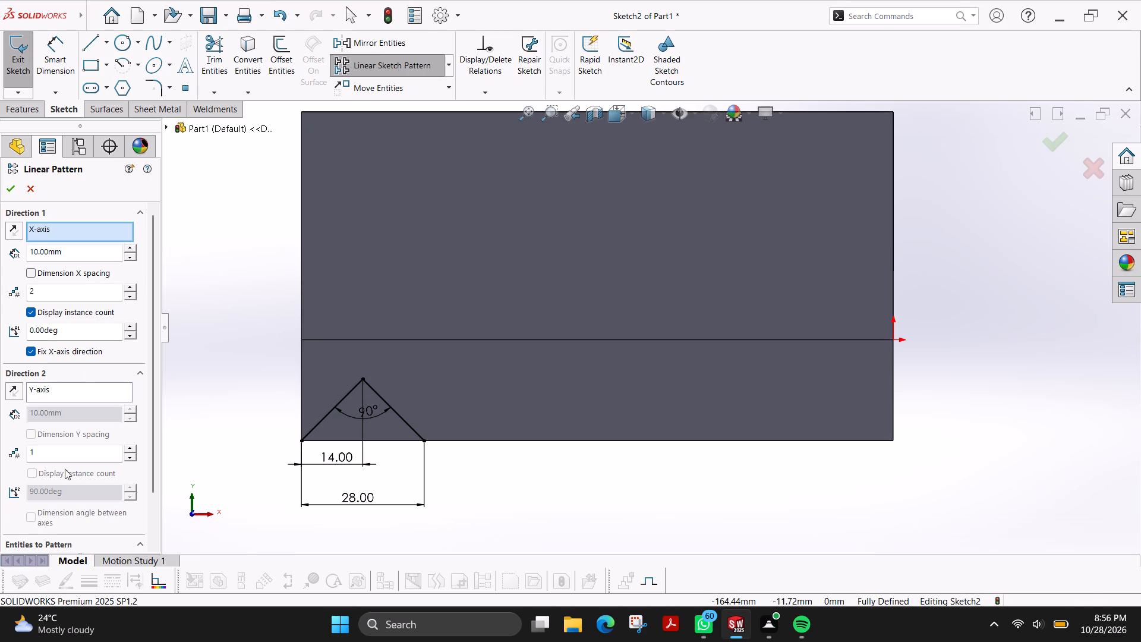
scroll(66, 392, "down", 3)
scroll(150, 290, "down", 4)
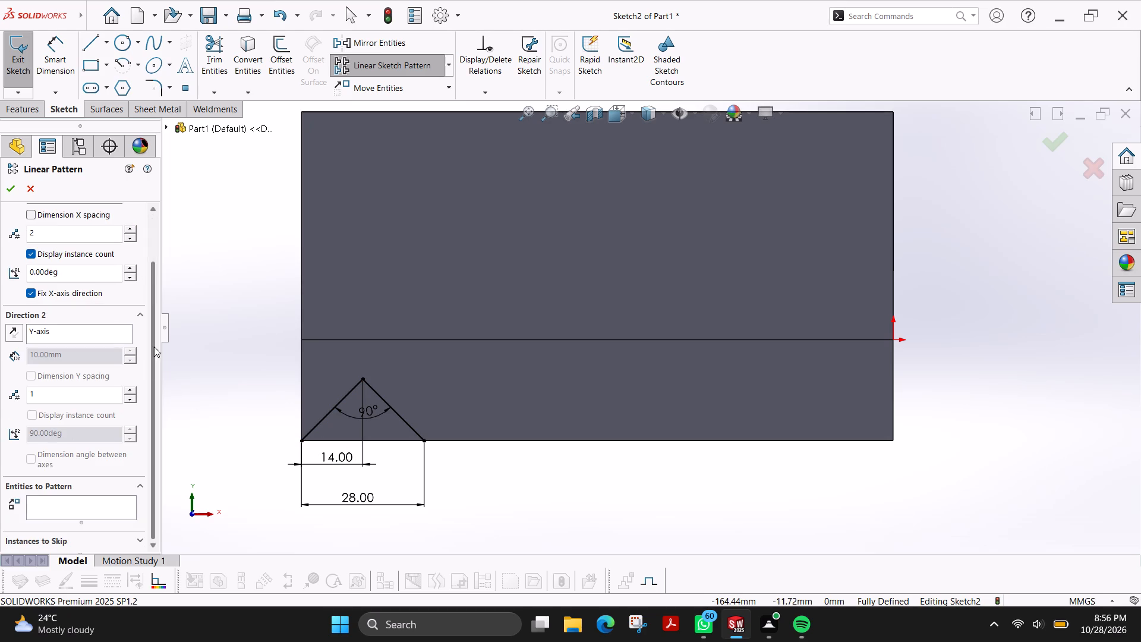
left_click(106, 515)
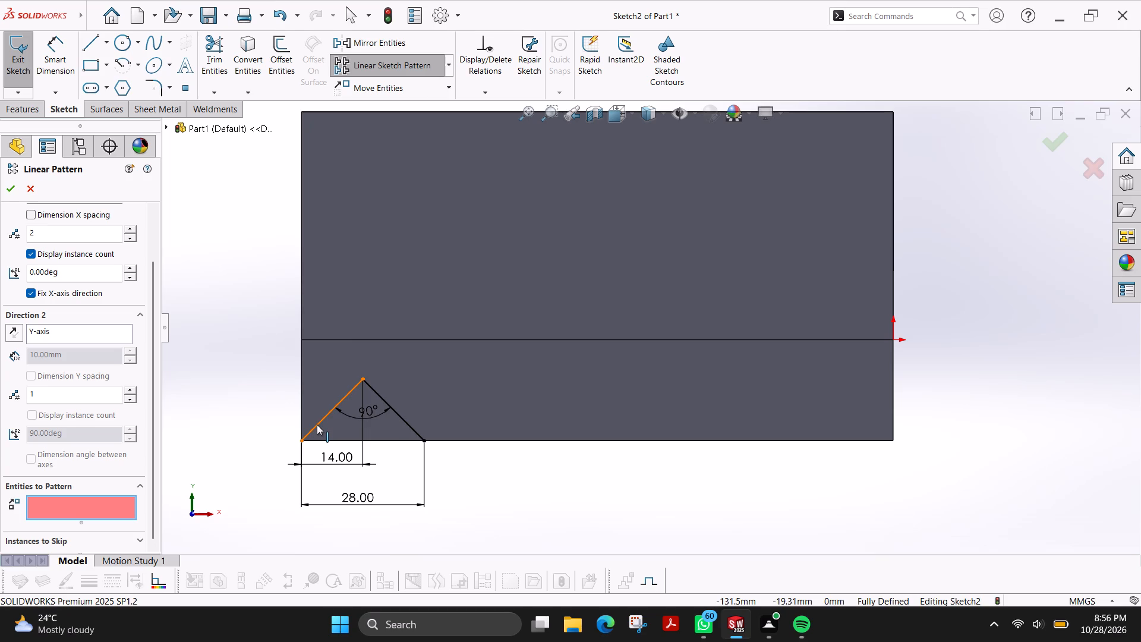
left_click(317, 424)
left_click(404, 418)
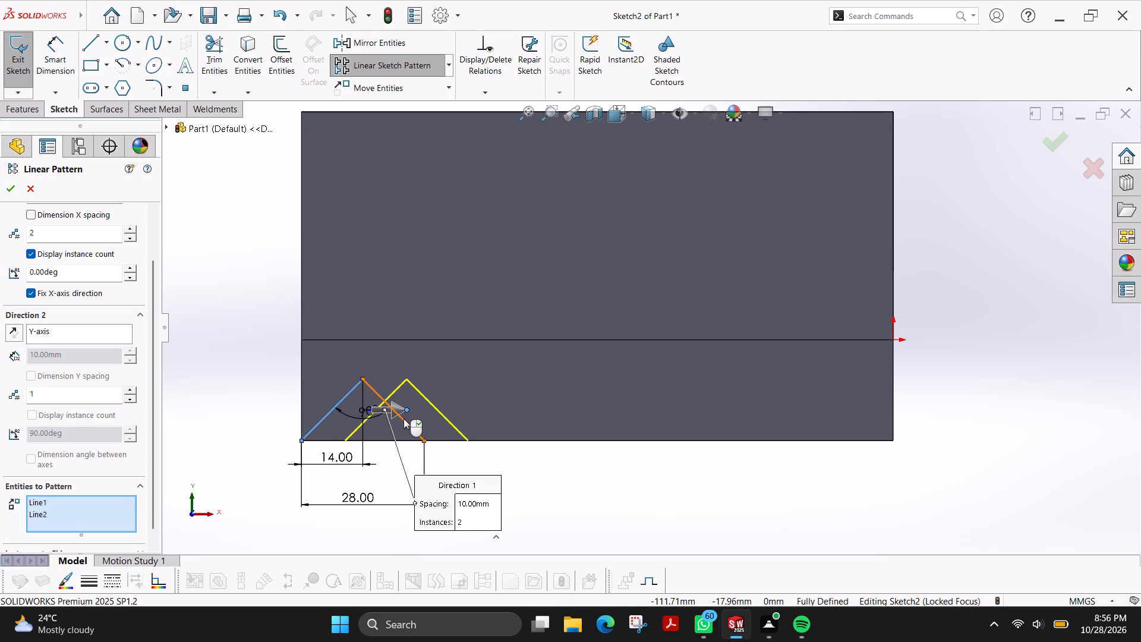
scroll(138, 292, "up", 3)
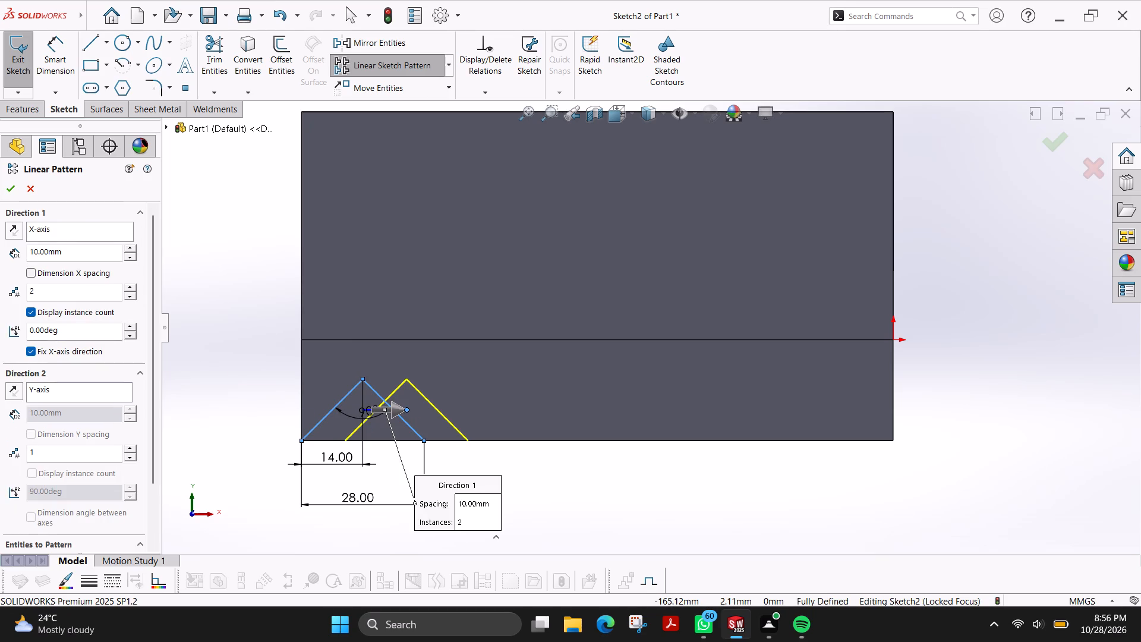
double_click(68, 255)
type("28")
key("Return")
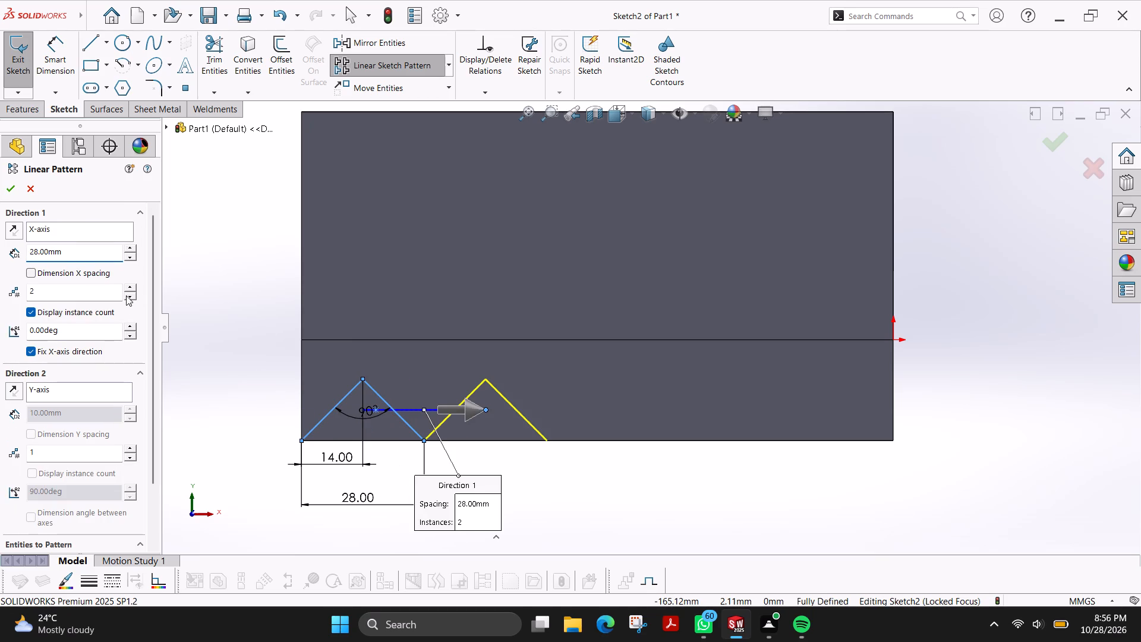
left_click(131, 285)
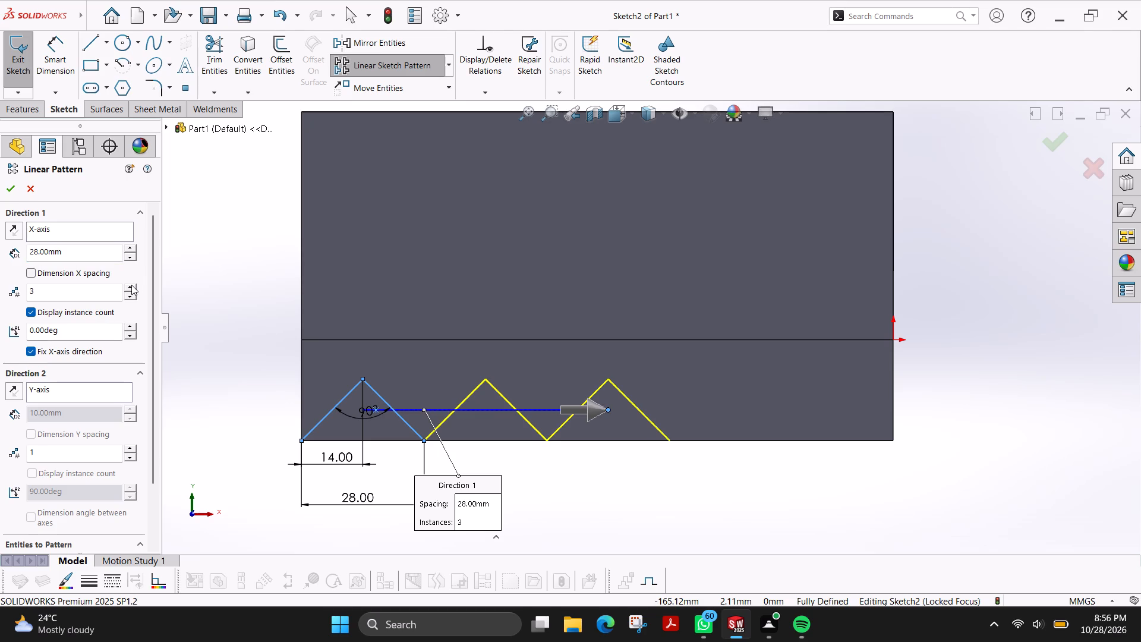
left_click(131, 285)
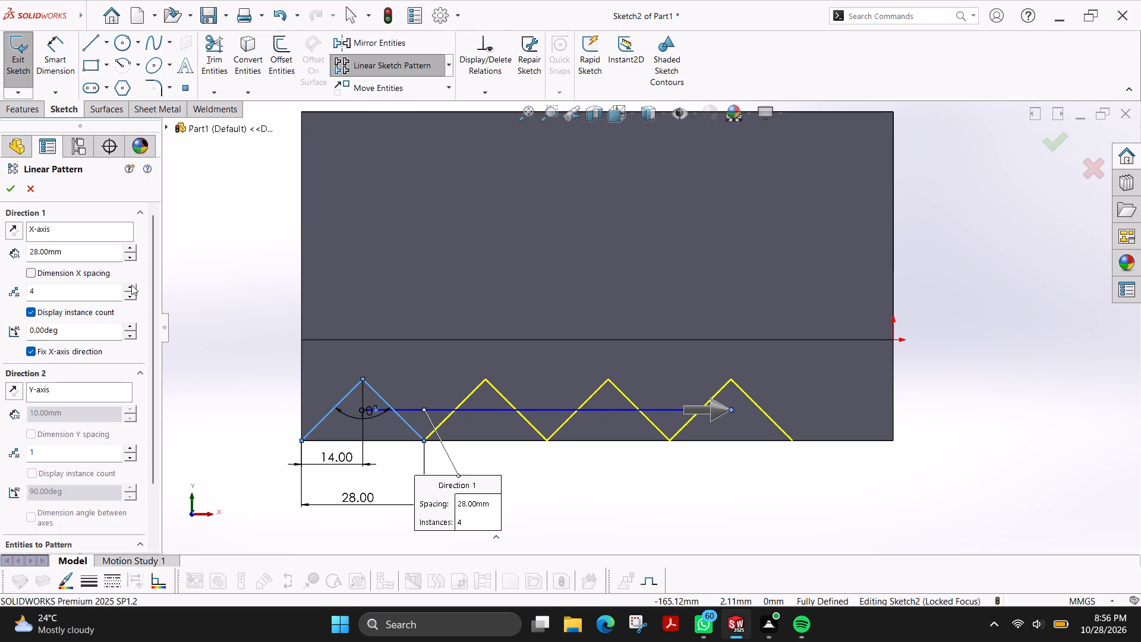
left_click(9, 191)
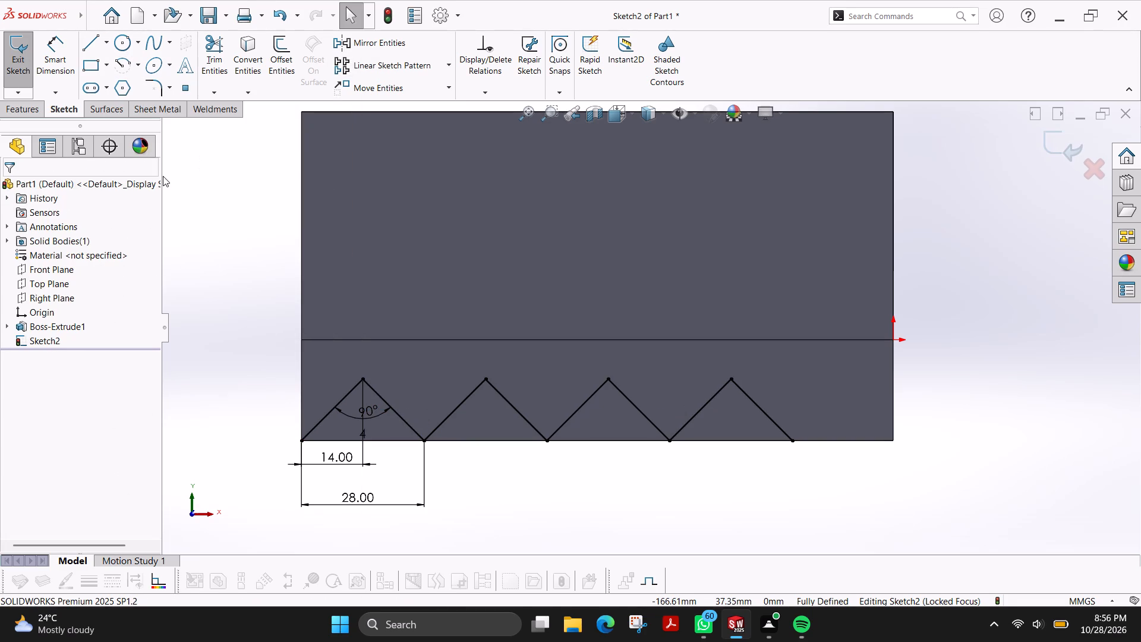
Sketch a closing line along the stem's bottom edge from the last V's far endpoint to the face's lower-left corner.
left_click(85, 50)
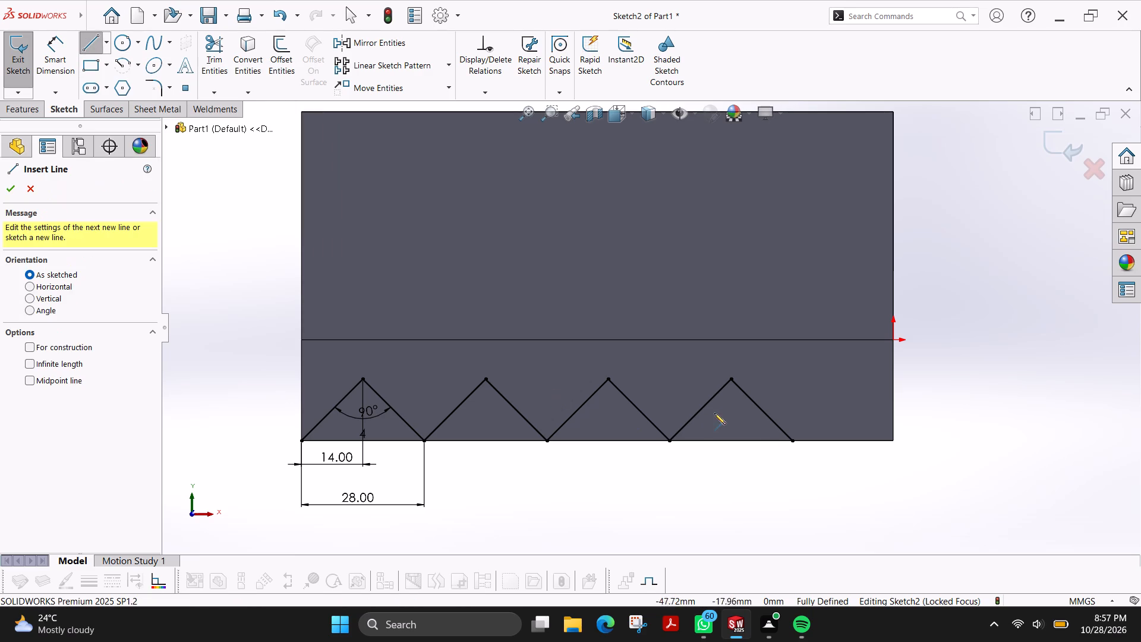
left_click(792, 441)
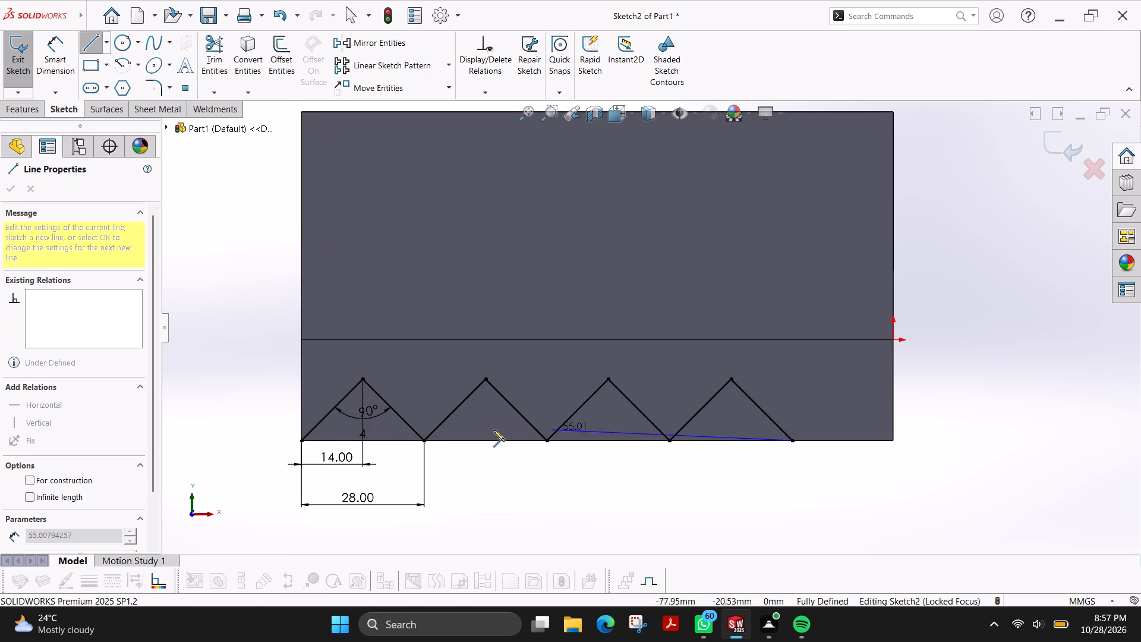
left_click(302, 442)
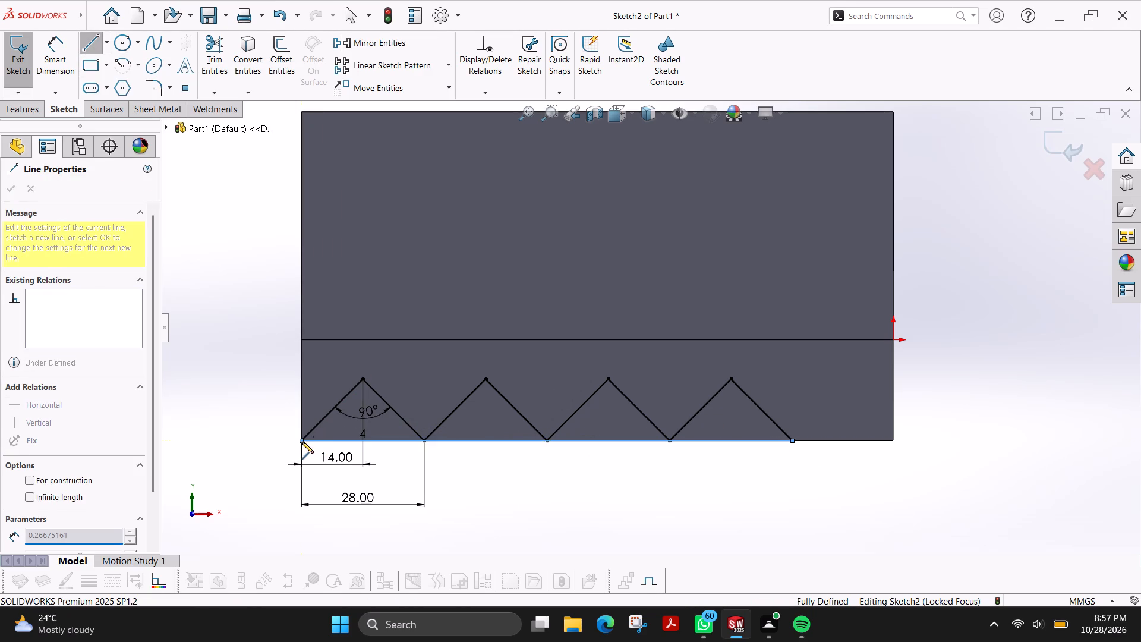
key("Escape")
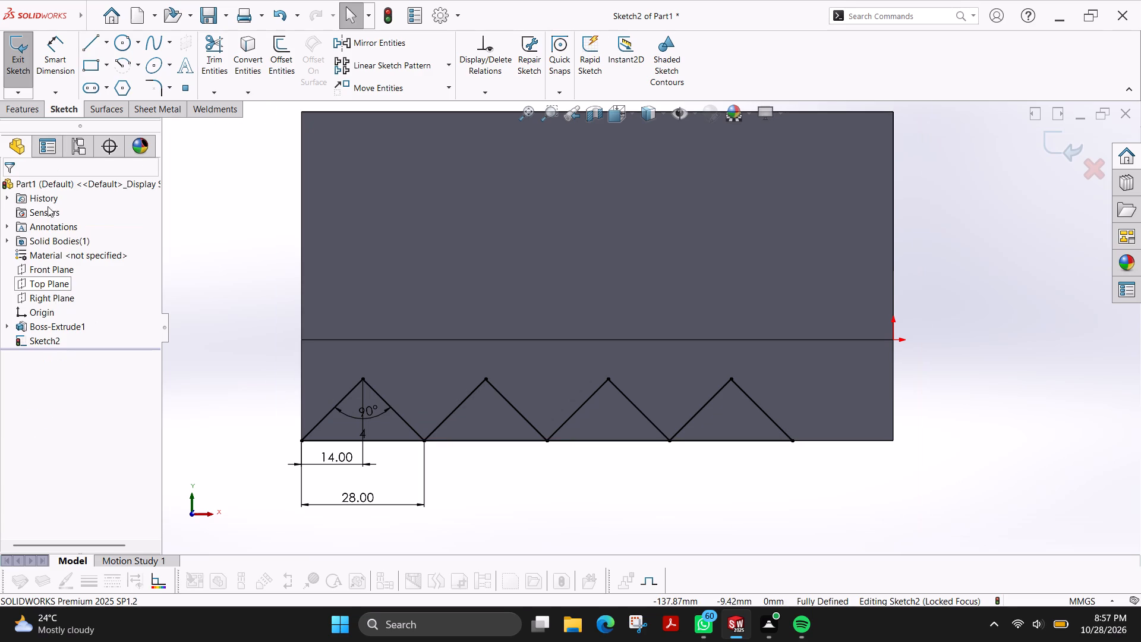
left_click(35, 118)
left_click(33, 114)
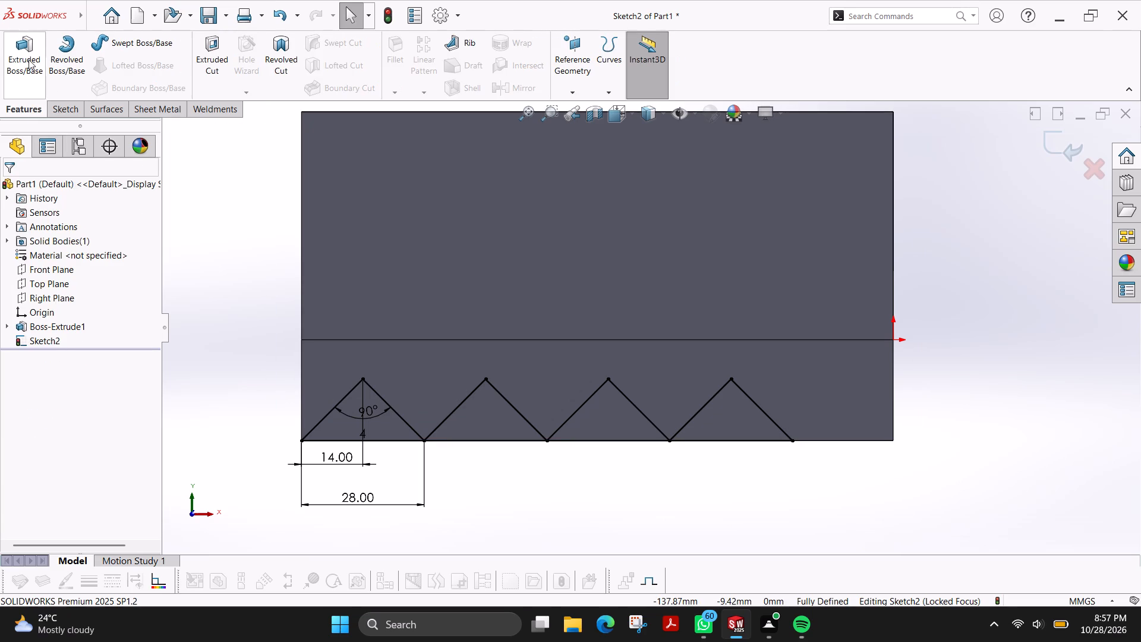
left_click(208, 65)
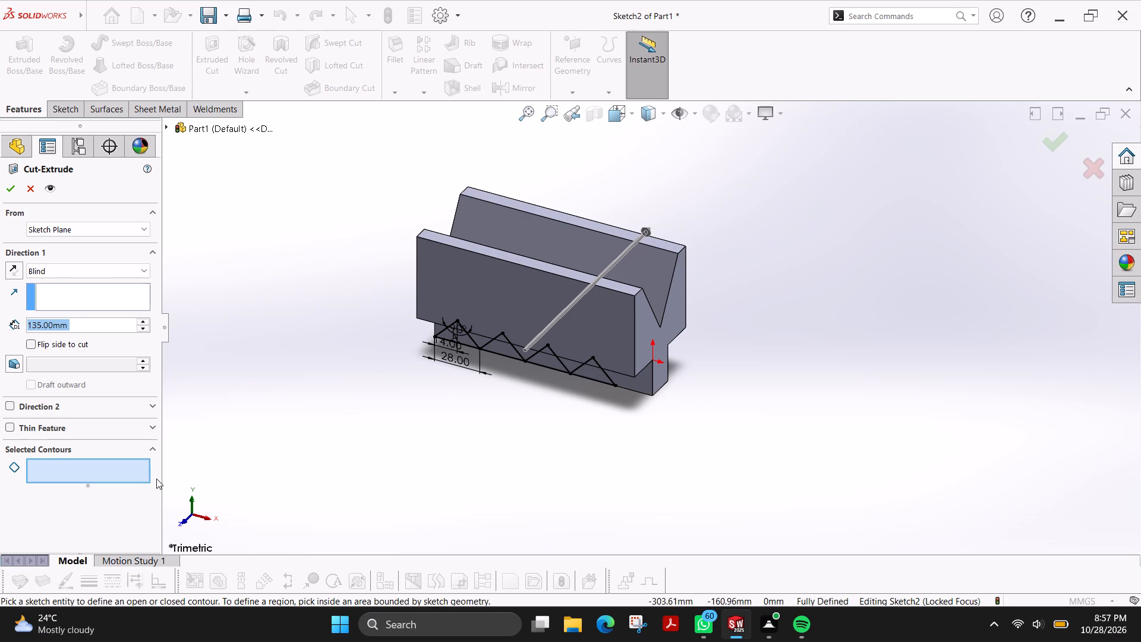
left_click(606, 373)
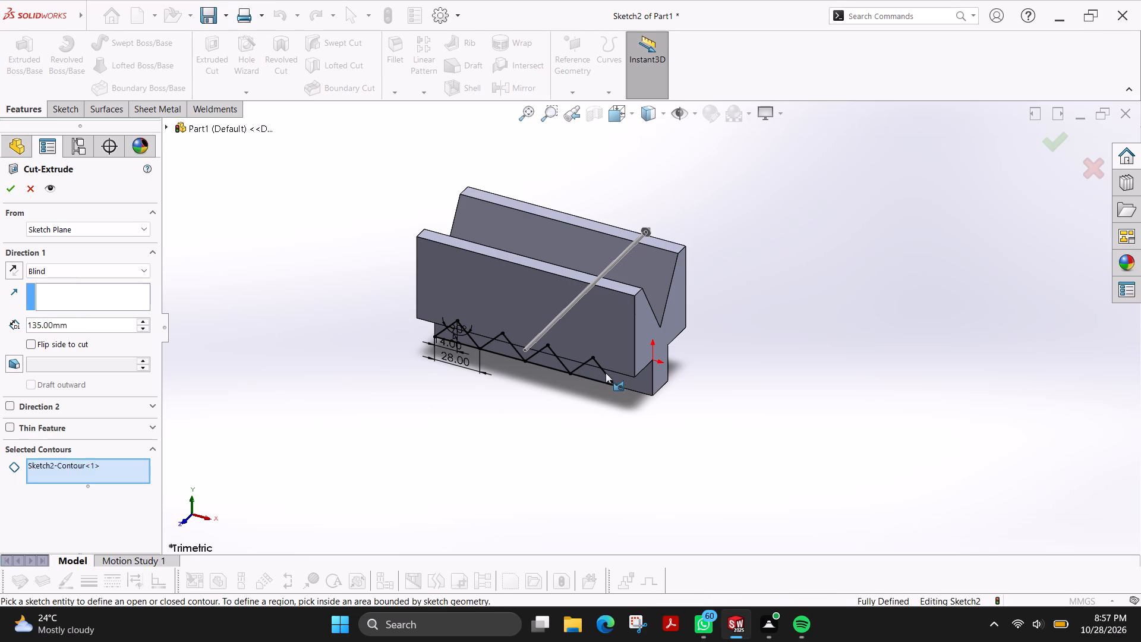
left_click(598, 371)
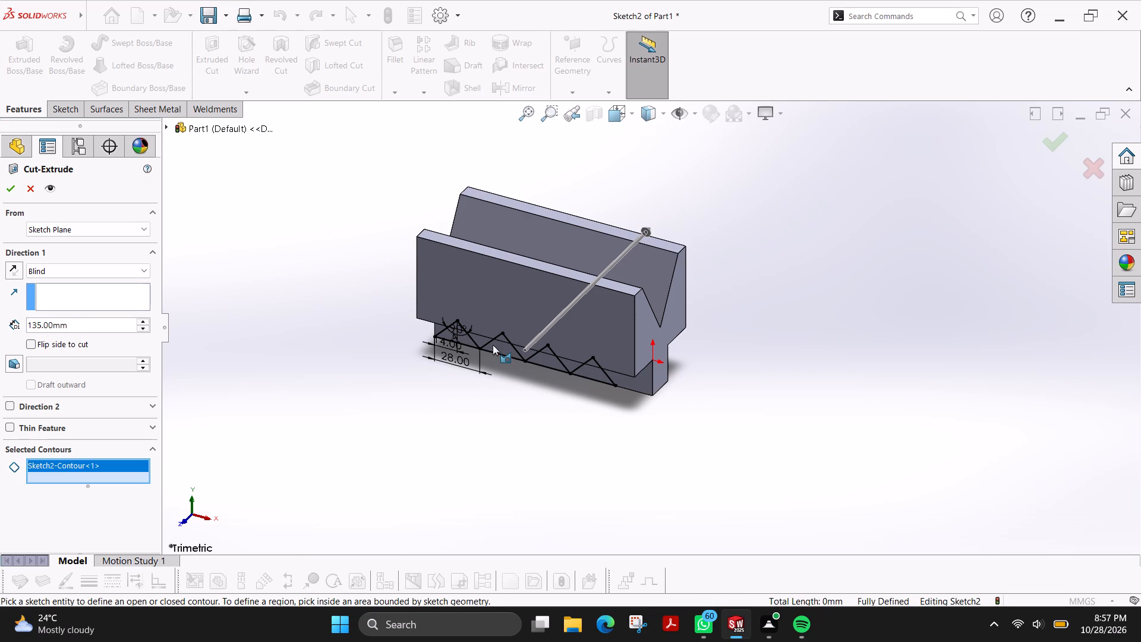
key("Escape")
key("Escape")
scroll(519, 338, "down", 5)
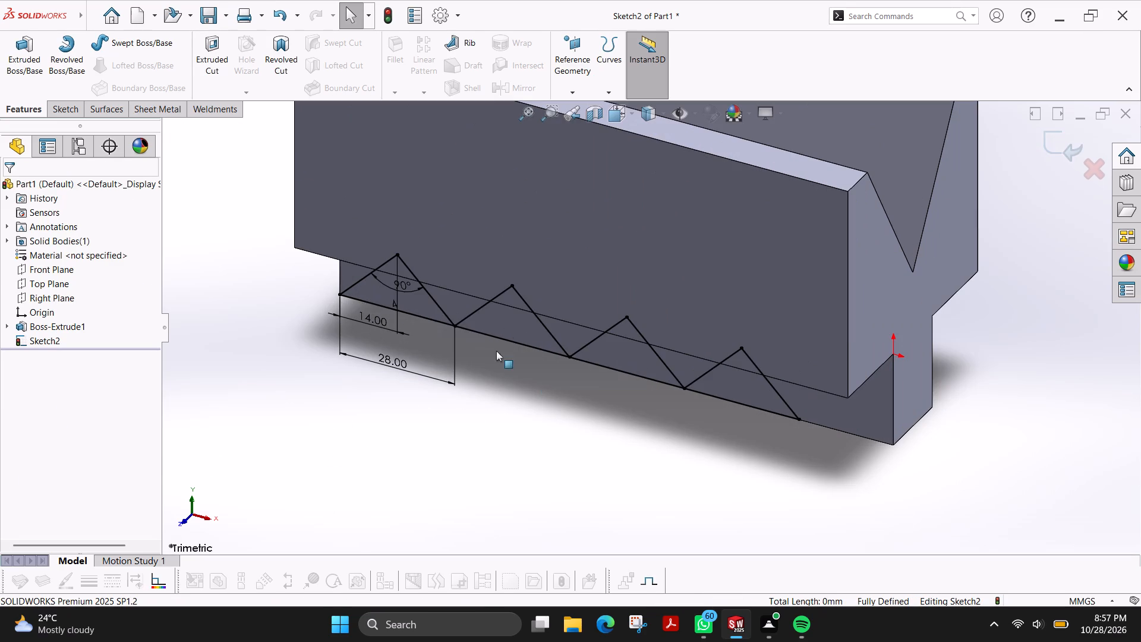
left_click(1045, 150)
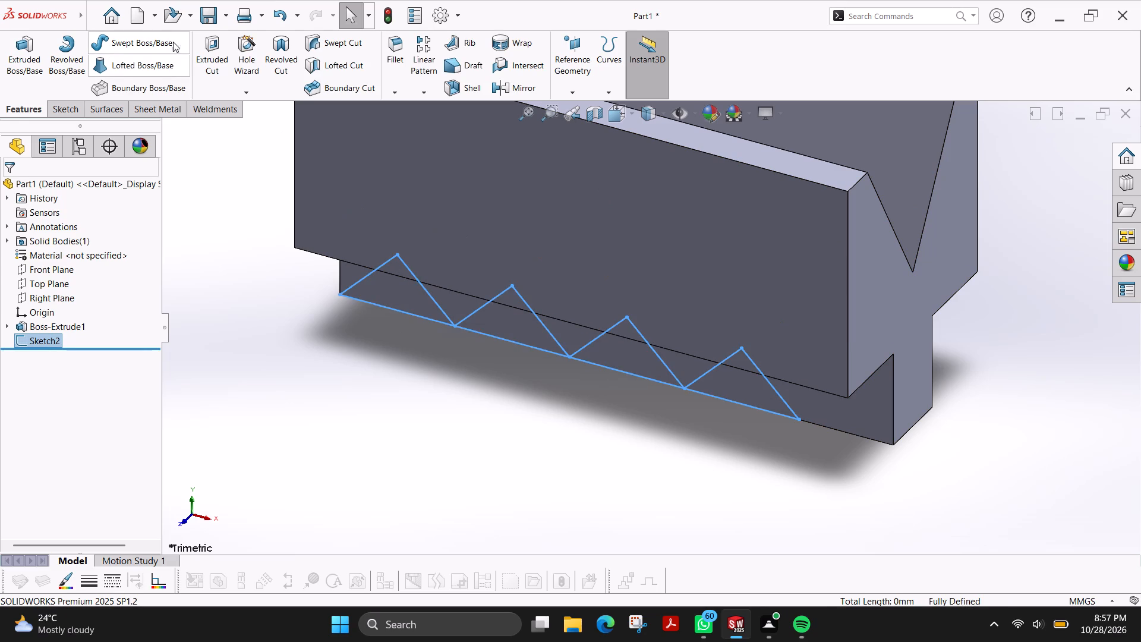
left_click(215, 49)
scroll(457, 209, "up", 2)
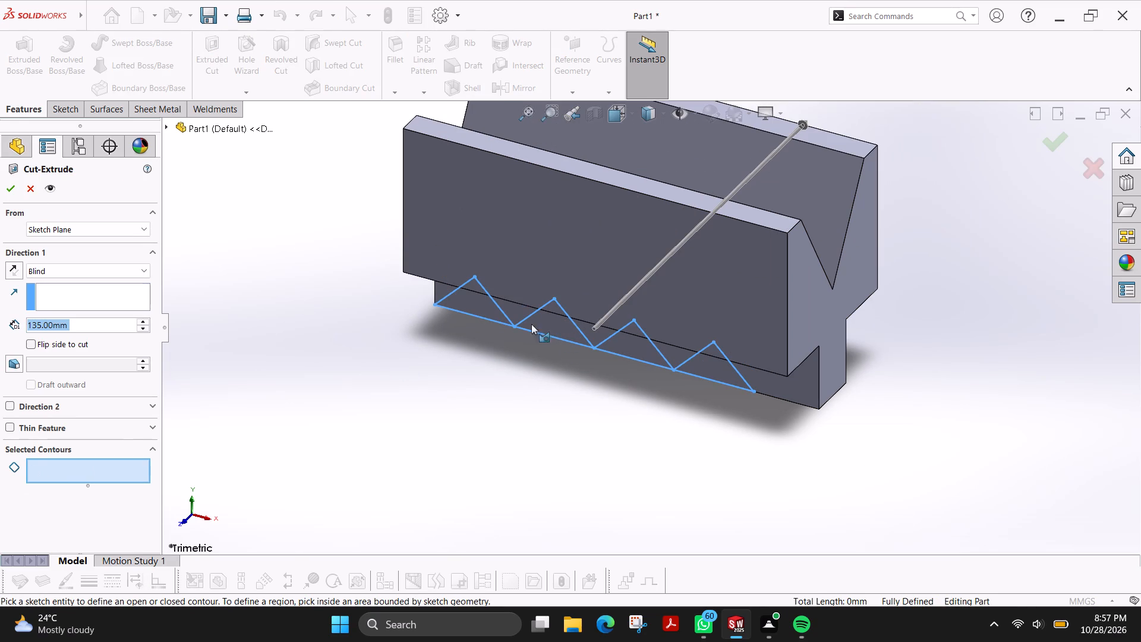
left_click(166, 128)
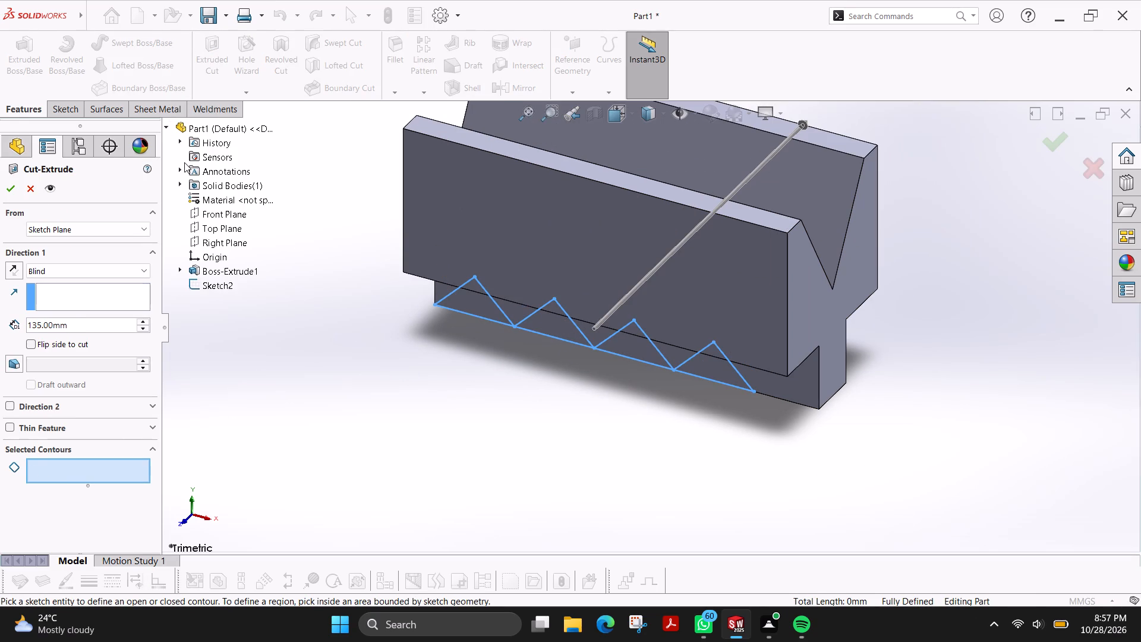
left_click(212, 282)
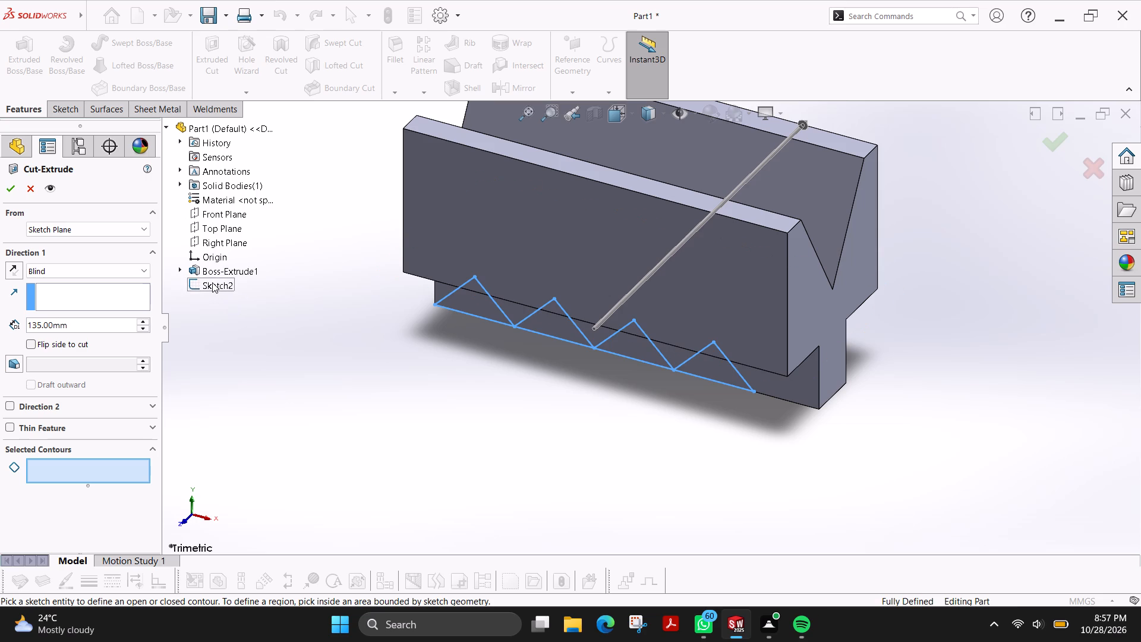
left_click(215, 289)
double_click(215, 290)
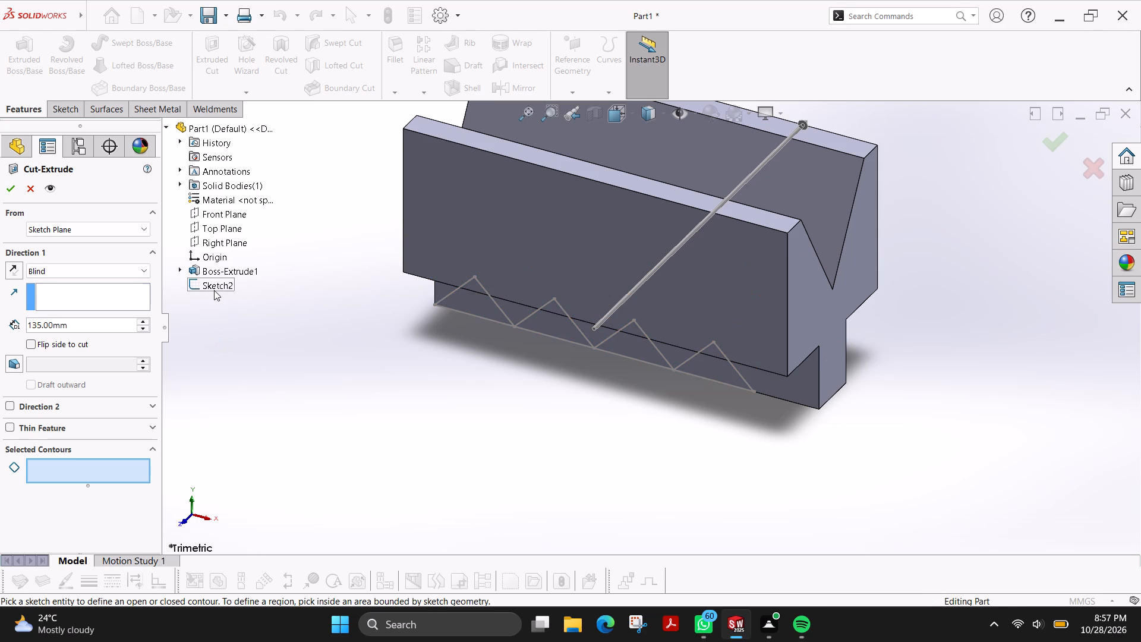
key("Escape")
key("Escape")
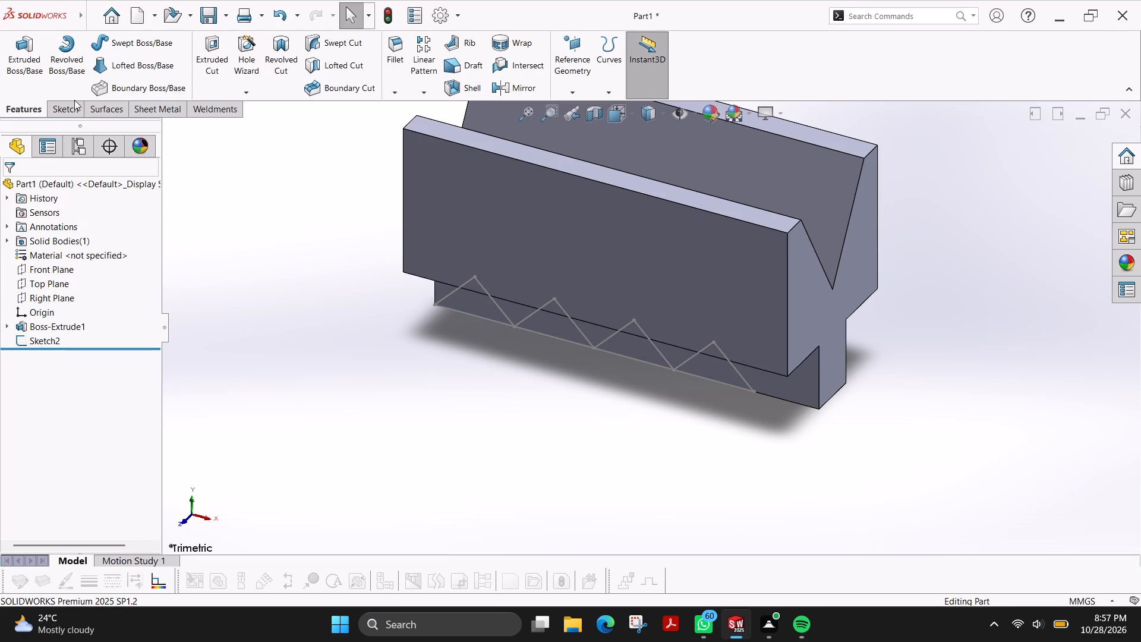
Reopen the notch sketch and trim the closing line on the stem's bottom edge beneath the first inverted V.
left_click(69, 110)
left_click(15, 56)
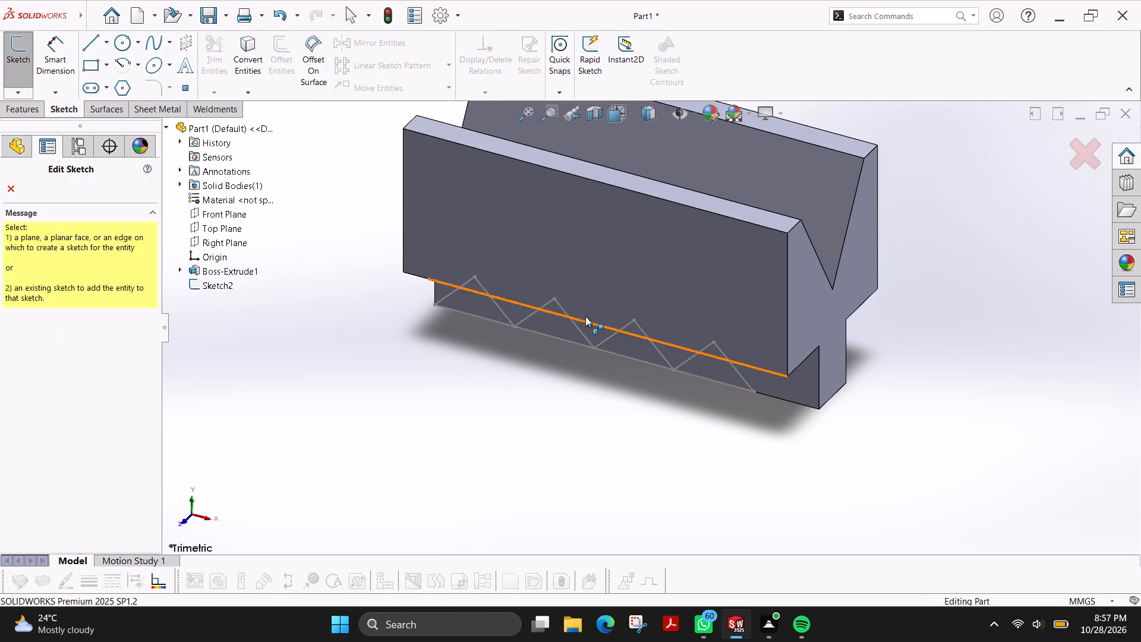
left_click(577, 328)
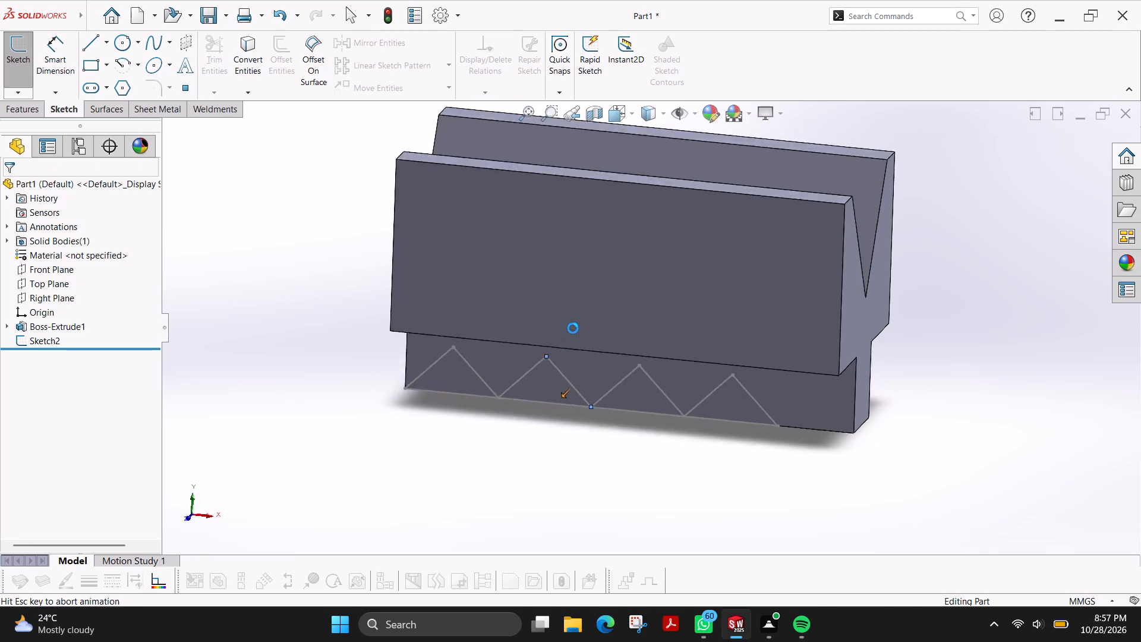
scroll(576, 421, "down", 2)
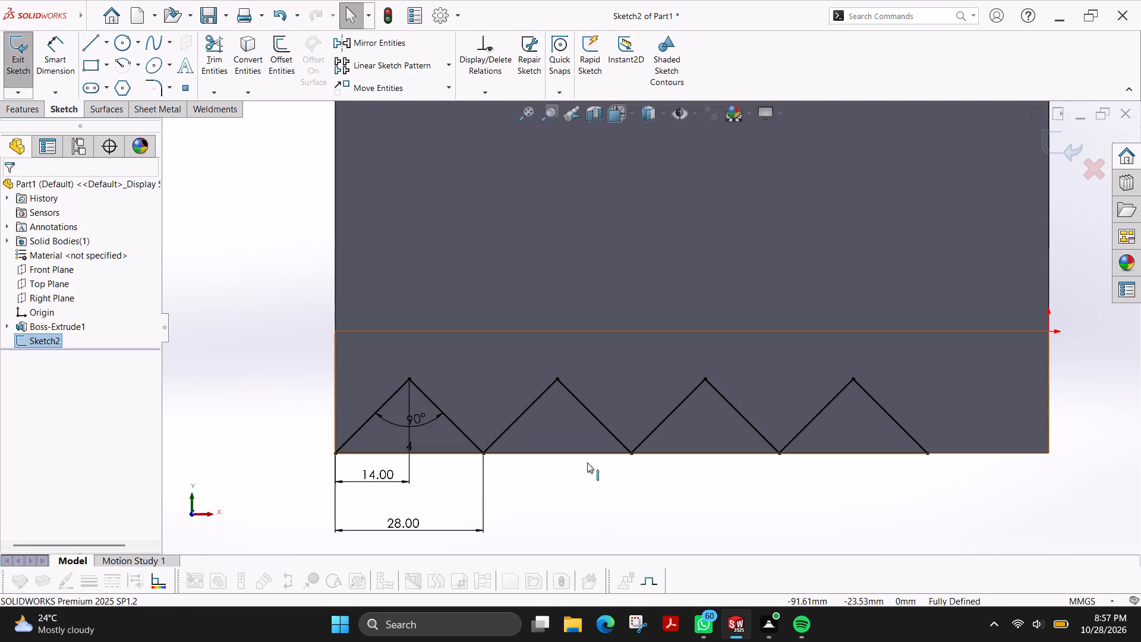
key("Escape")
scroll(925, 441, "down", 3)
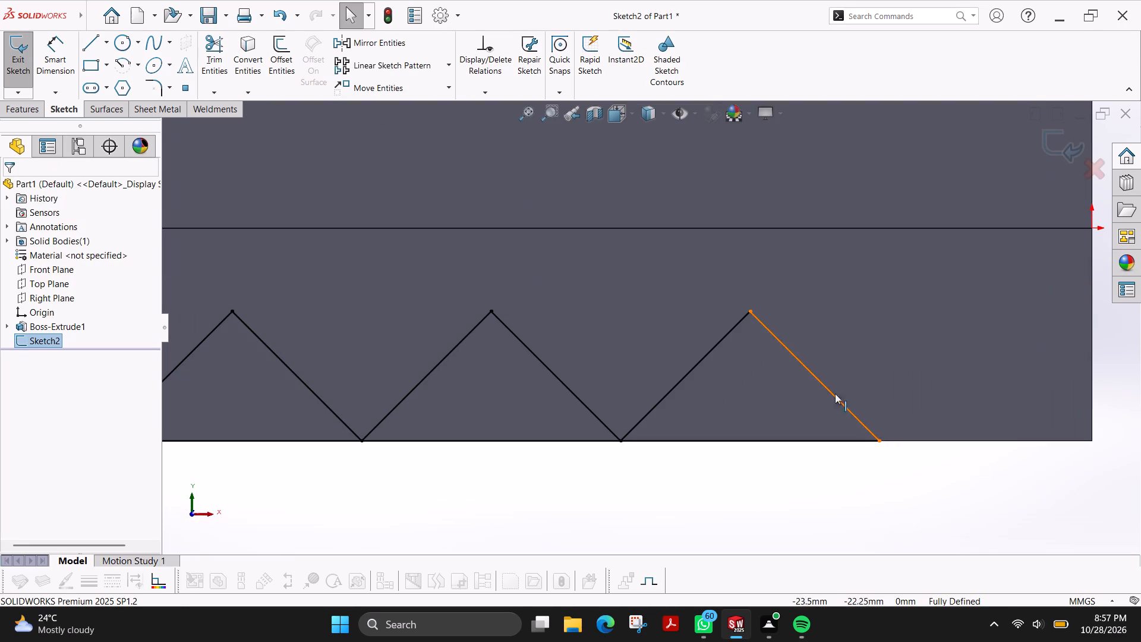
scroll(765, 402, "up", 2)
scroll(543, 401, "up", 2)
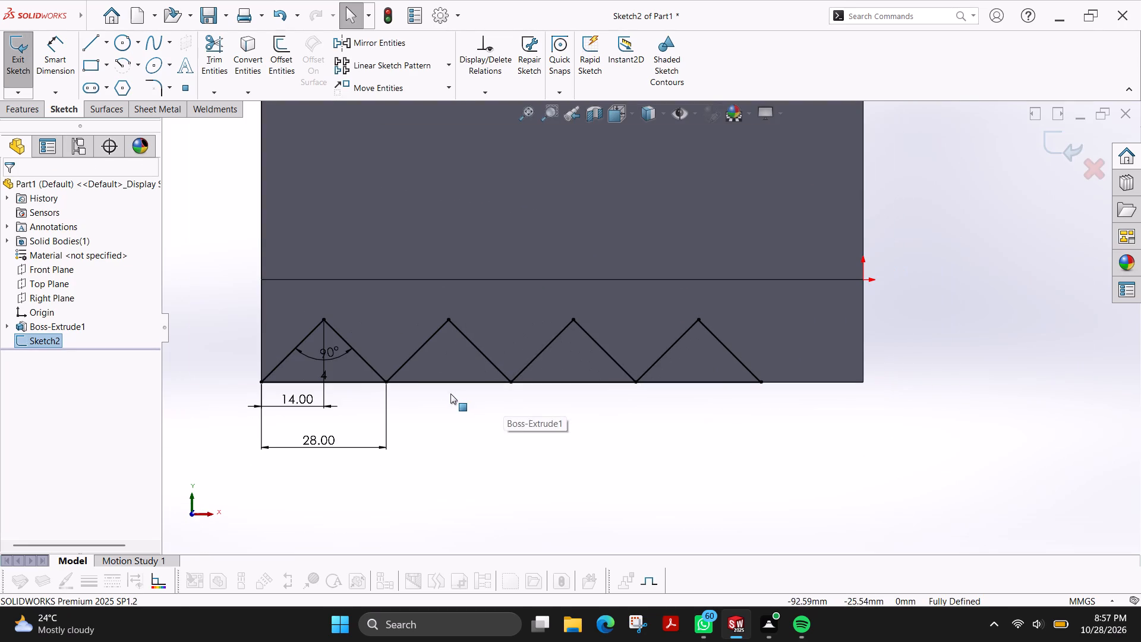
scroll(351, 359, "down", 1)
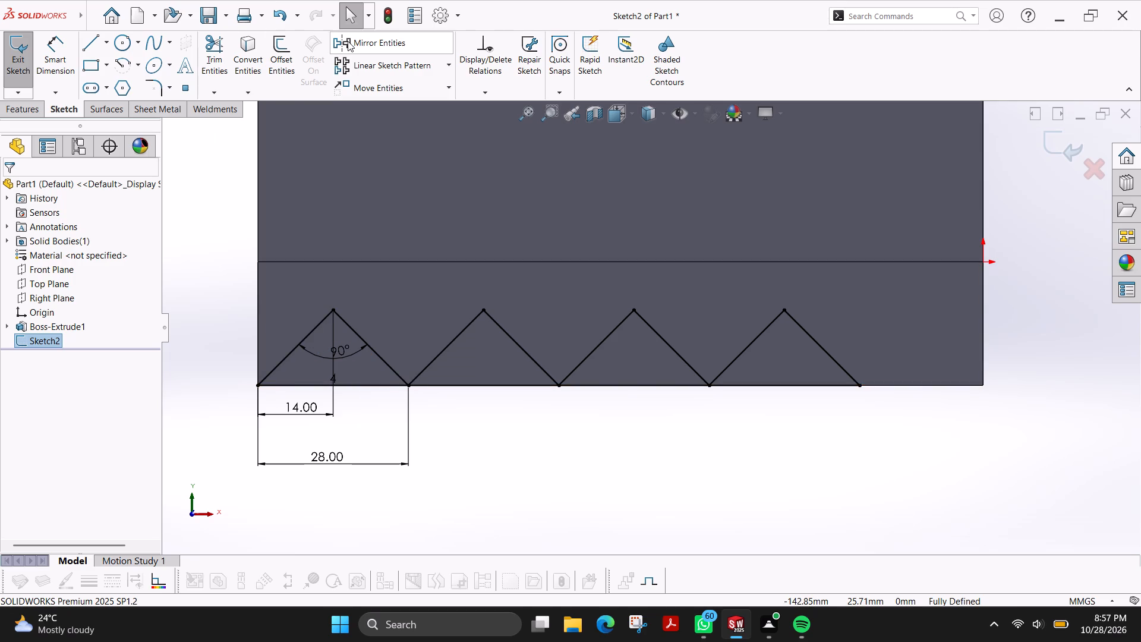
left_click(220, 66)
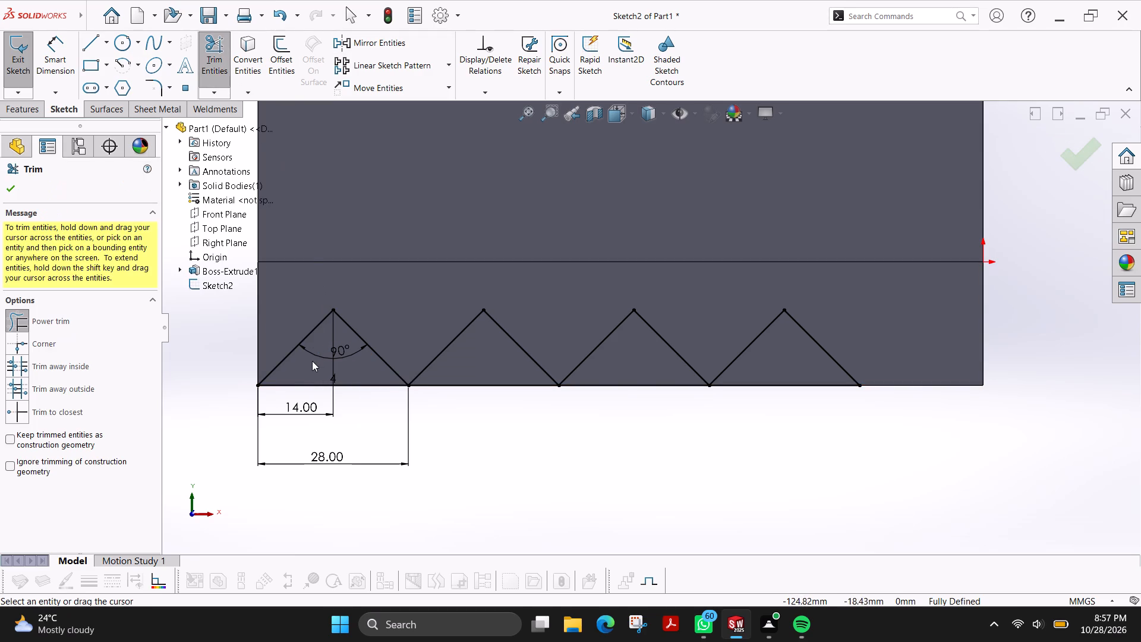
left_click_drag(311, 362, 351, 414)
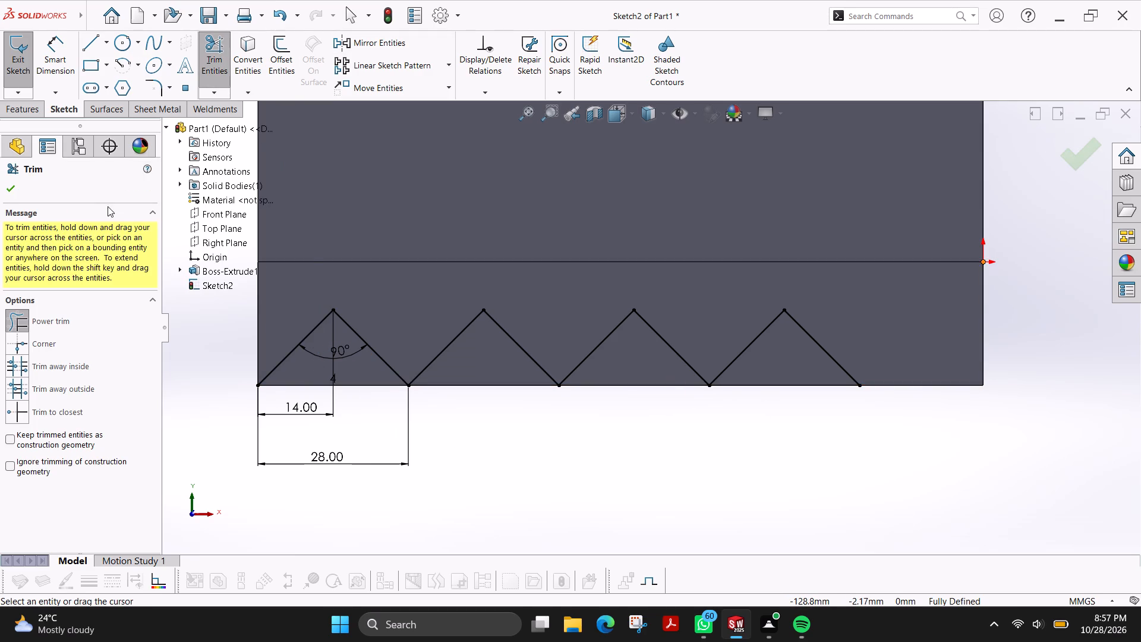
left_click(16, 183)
Sketch three lines closing the notch profile below the stem, from the face's lower-left corner around to the last V's far endpoint.
left_click(95, 46)
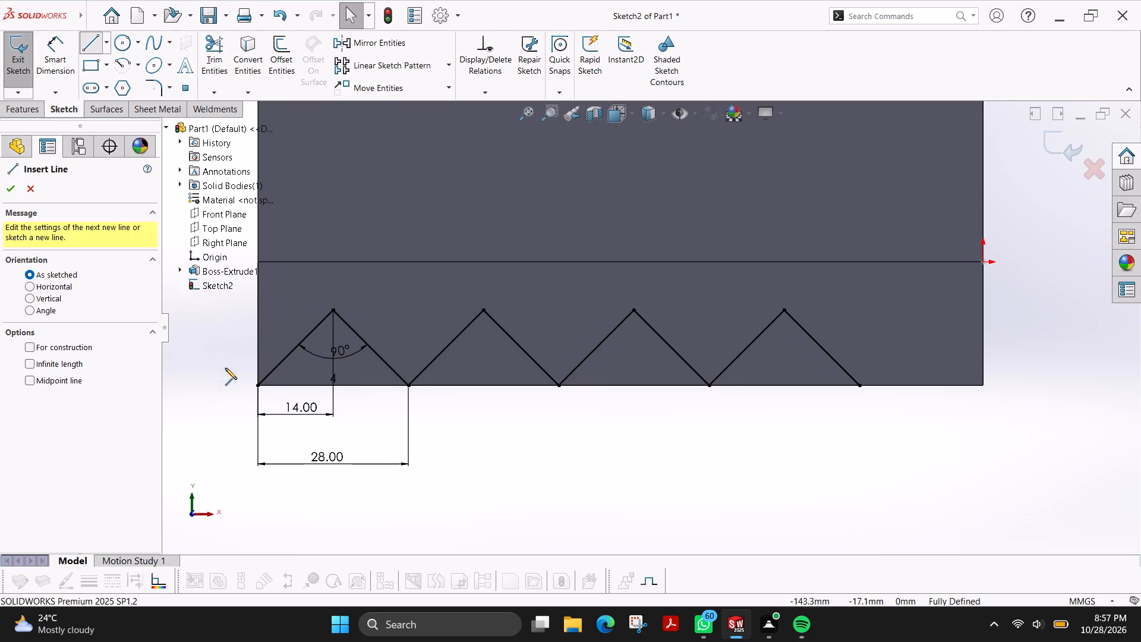
left_click(256, 385)
left_click(258, 501)
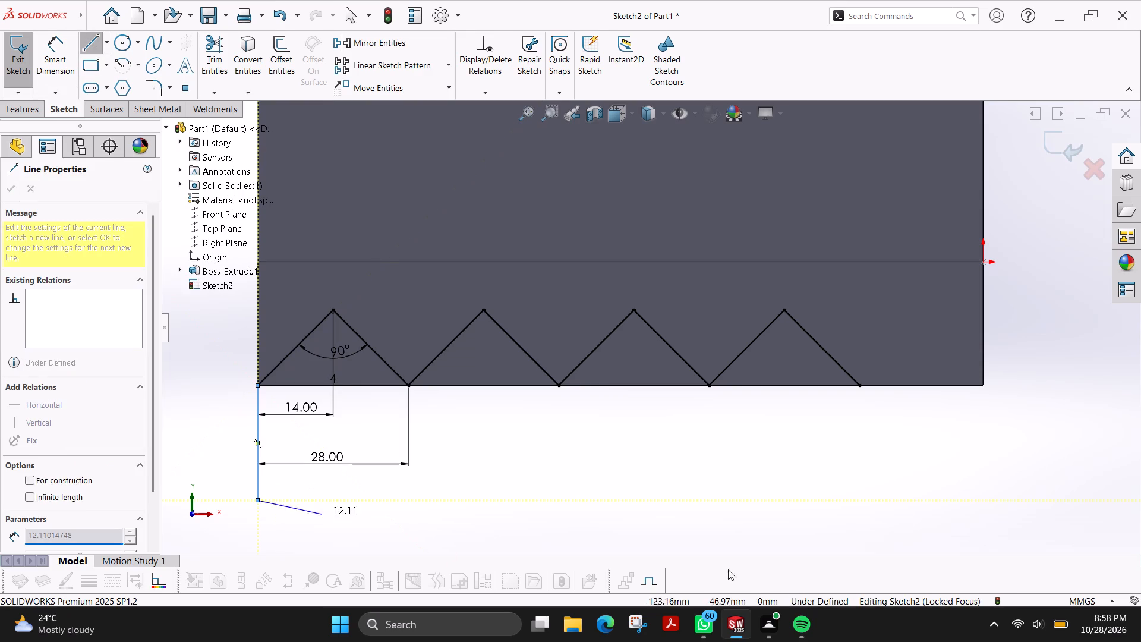
left_click(943, 467)
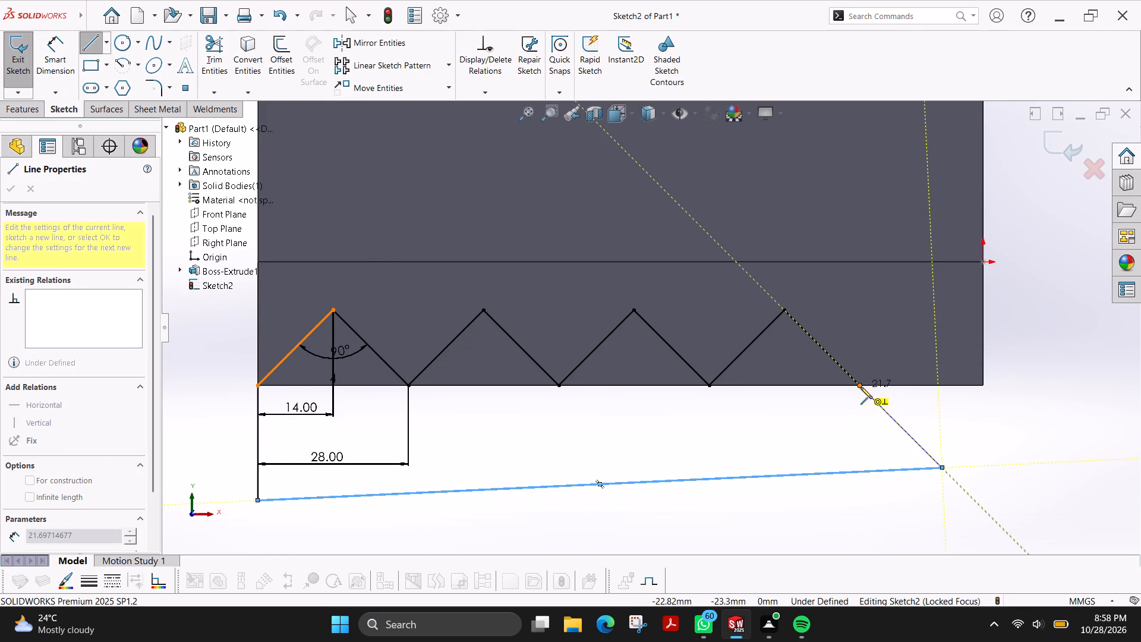
left_click(861, 387)
key("Escape")
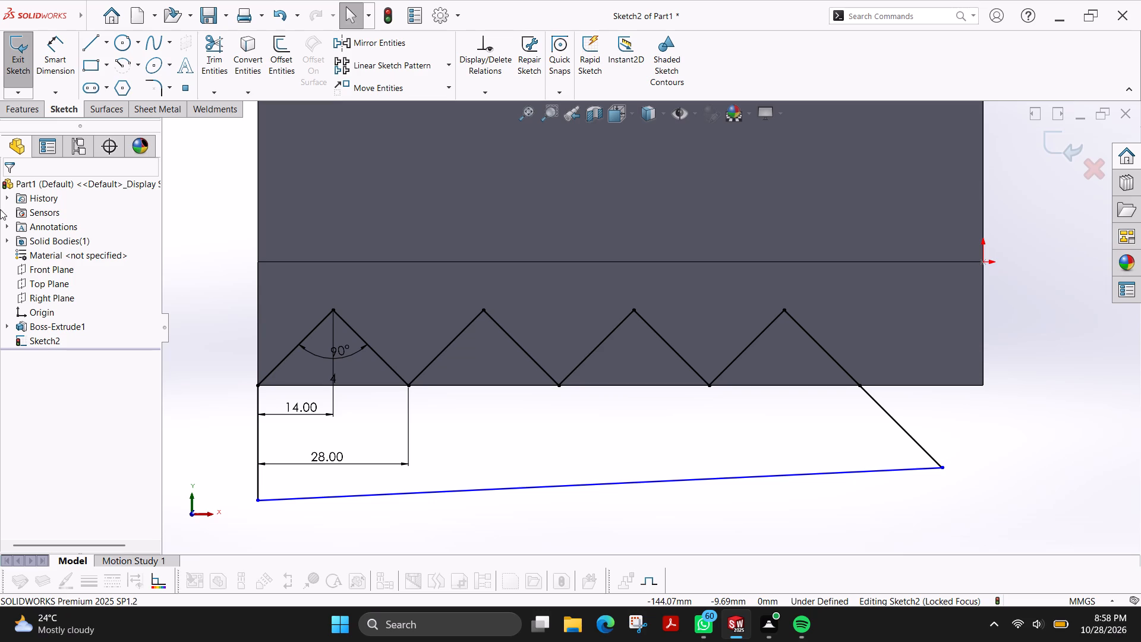
Examine up close the vertices where adjacent inverted Vs meet on the stem's bottom edge.
scroll(0, 209, "up", 1)
scroll(406, 346, "up", 1)
scroll(579, 360, "down", 13)
scroll(606, 336, "down", 9)
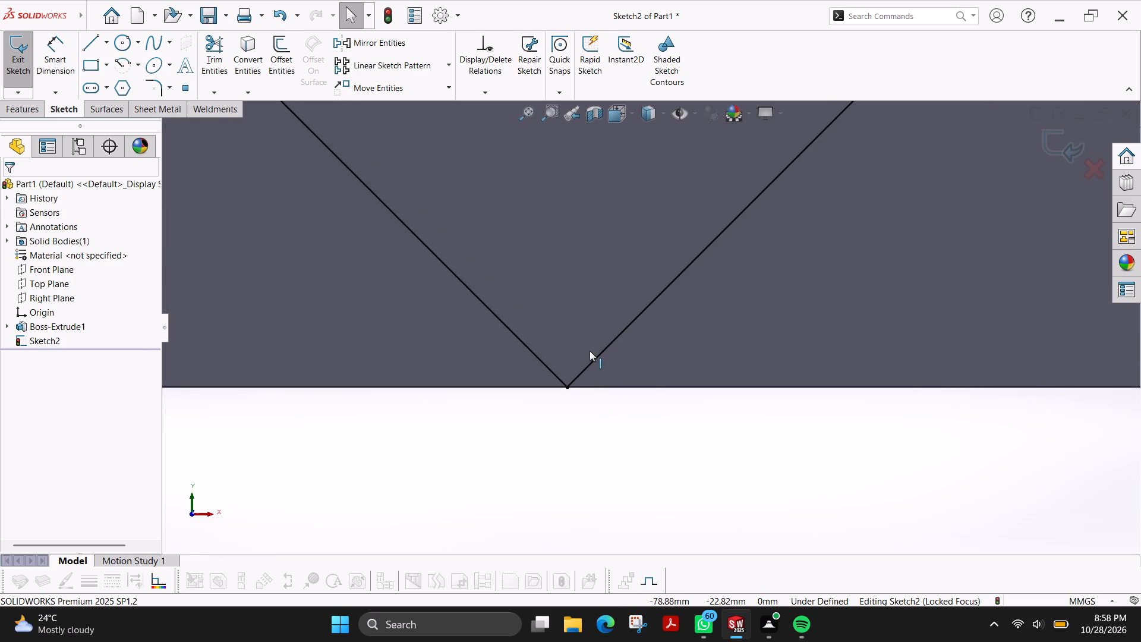
scroll(589, 354, "down", 5)
scroll(541, 499, "up", 2)
scroll(541, 499, "down", 9)
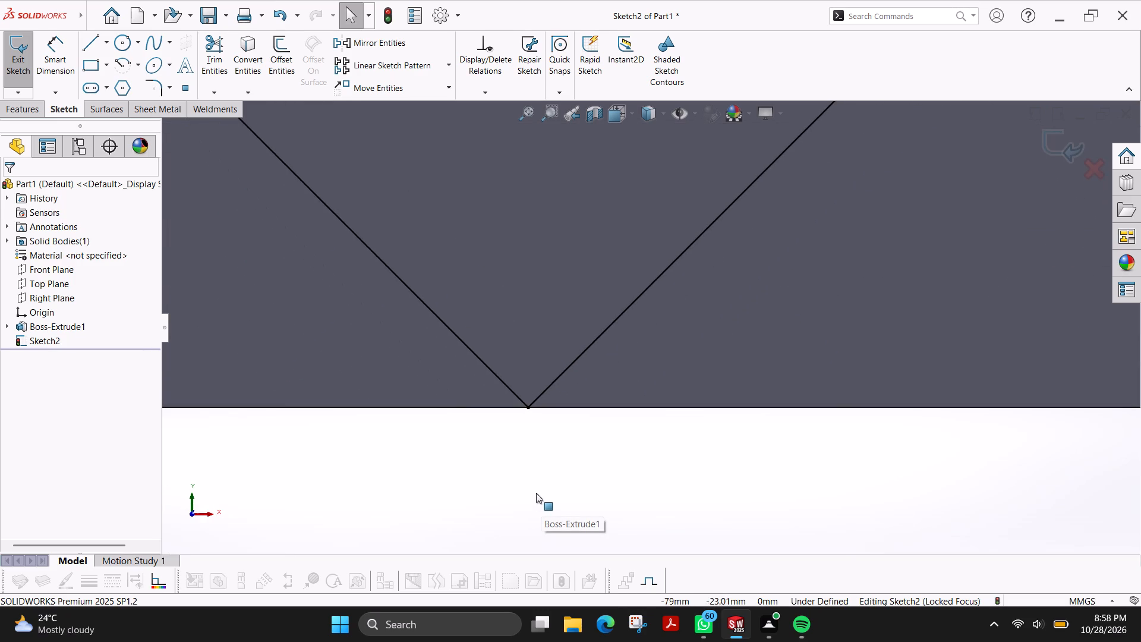
scroll(524, 400, "down", 9)
scroll(654, 391, "down", 9)
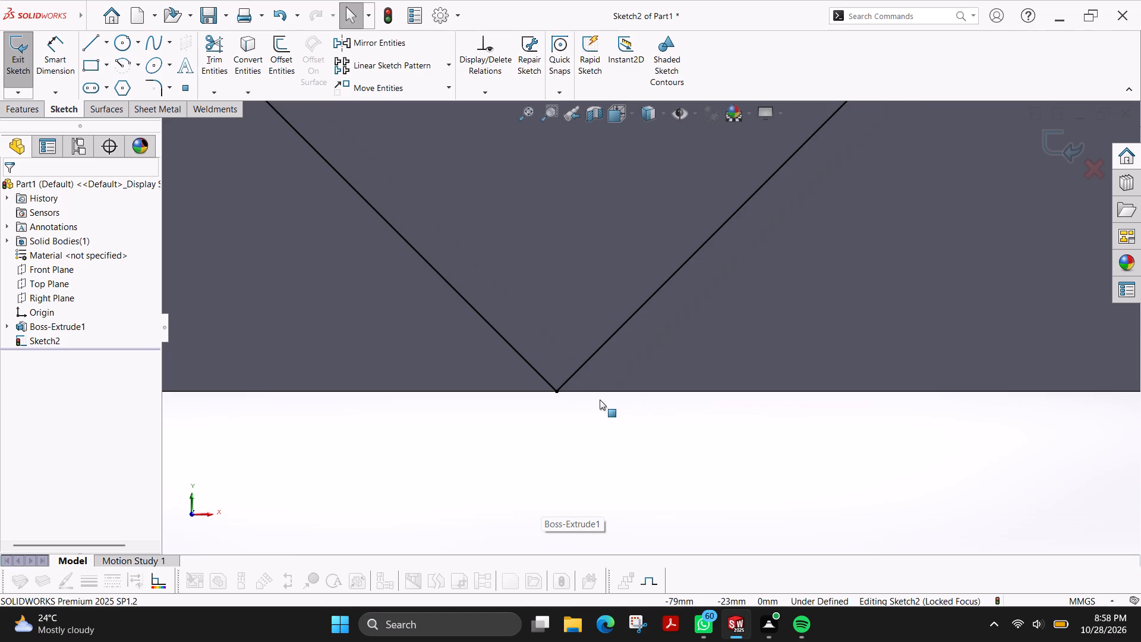
scroll(538, 382, "up", 20)
scroll(538, 382, "up", 12)
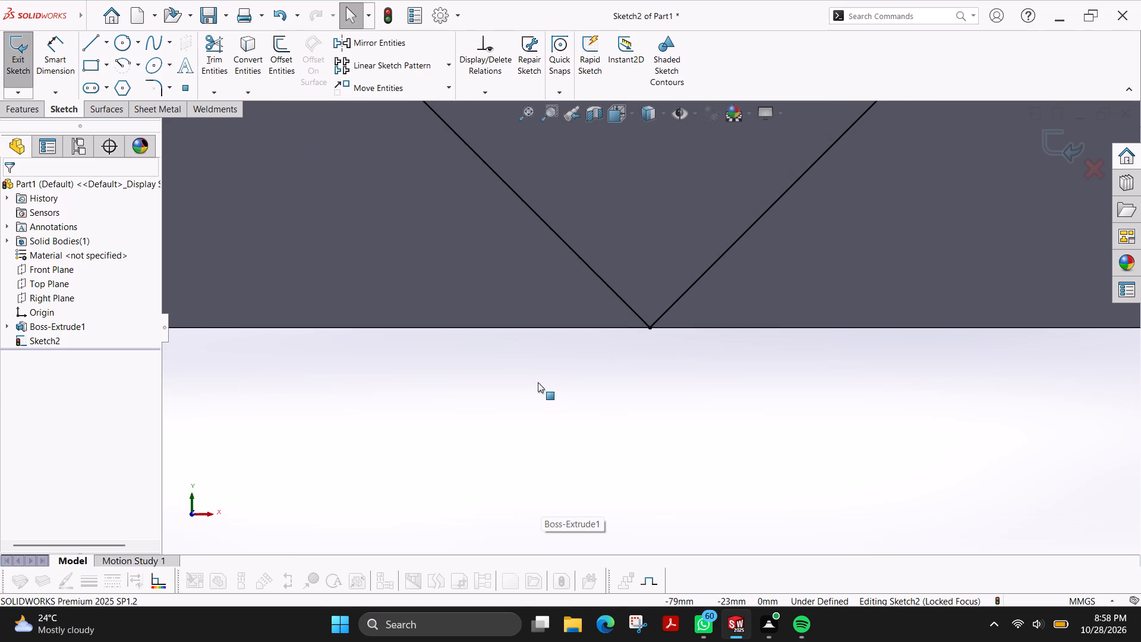
scroll(538, 382, "up", 17)
scroll(874, 262, "up", 8)
scroll(807, 298, "down", 1)
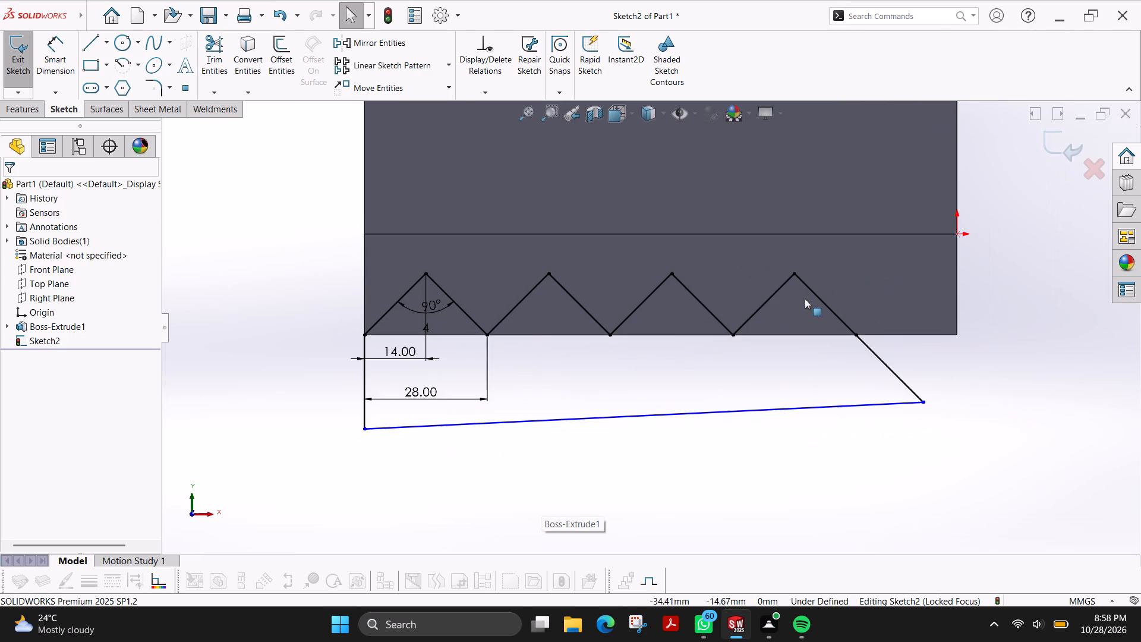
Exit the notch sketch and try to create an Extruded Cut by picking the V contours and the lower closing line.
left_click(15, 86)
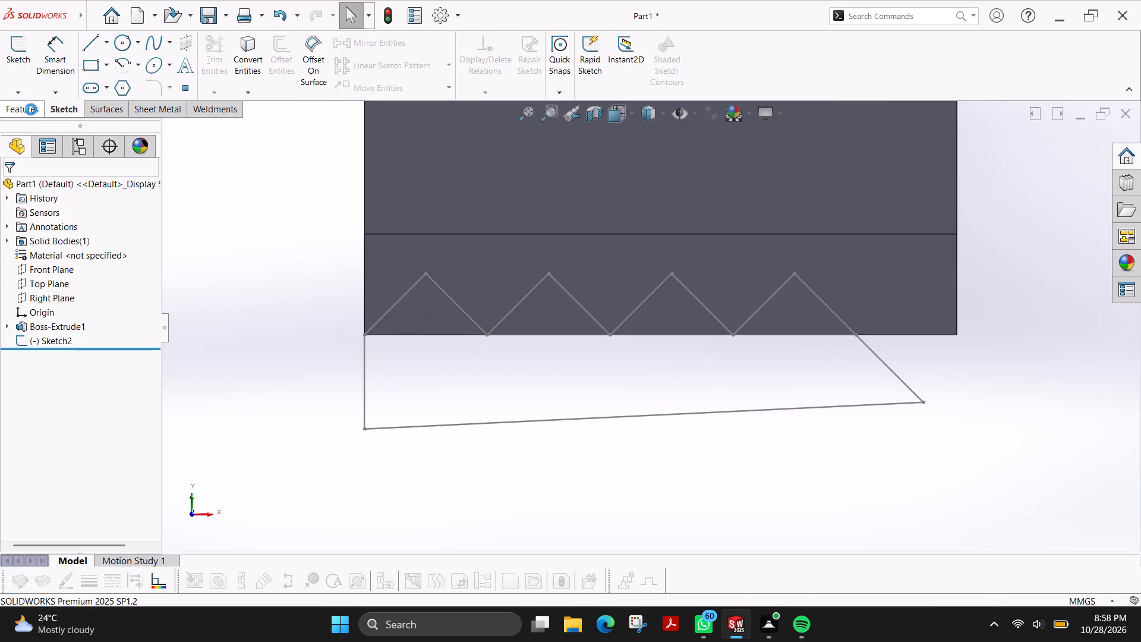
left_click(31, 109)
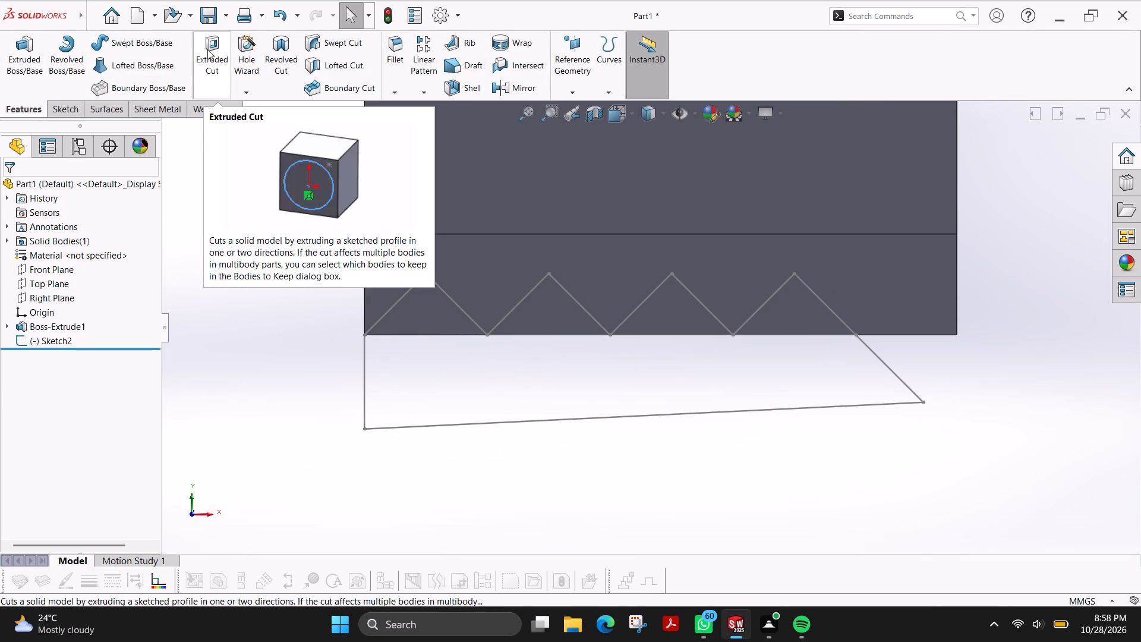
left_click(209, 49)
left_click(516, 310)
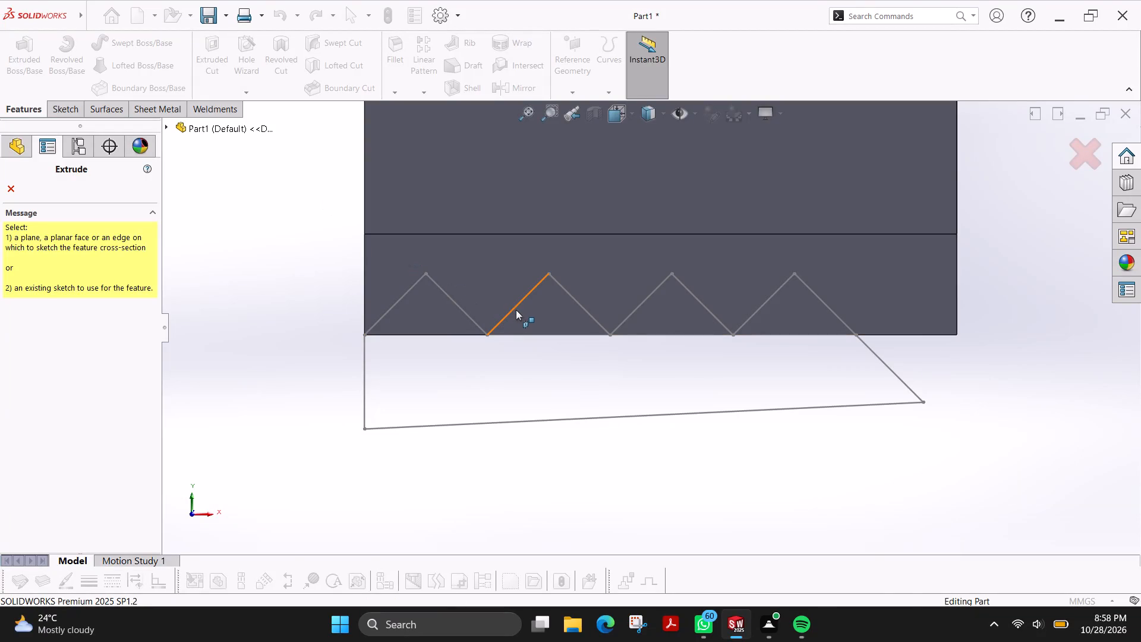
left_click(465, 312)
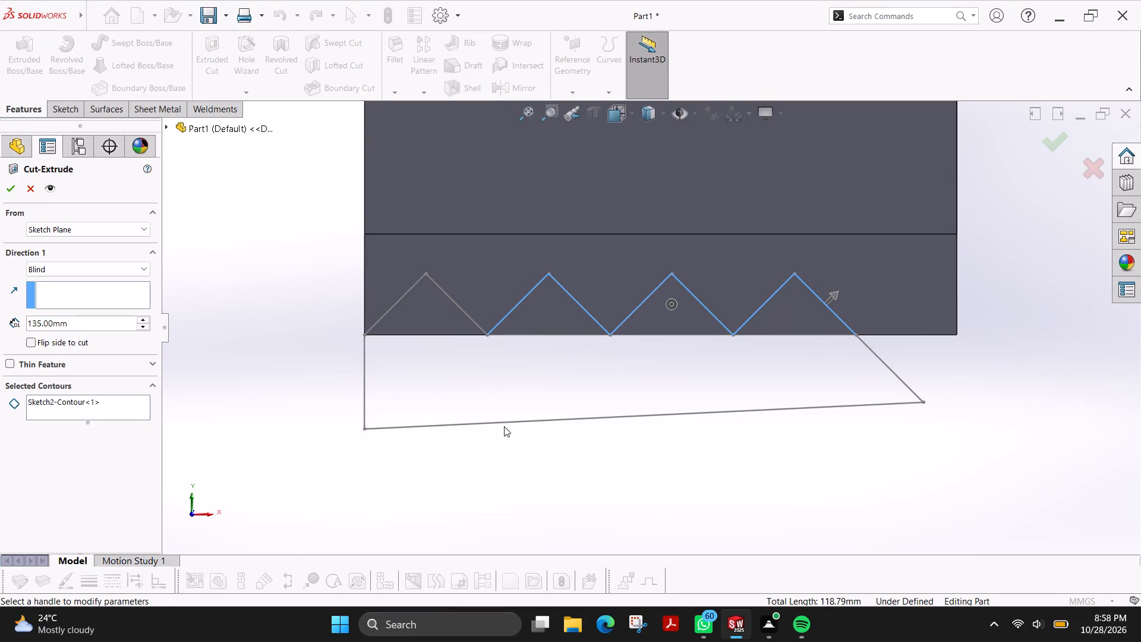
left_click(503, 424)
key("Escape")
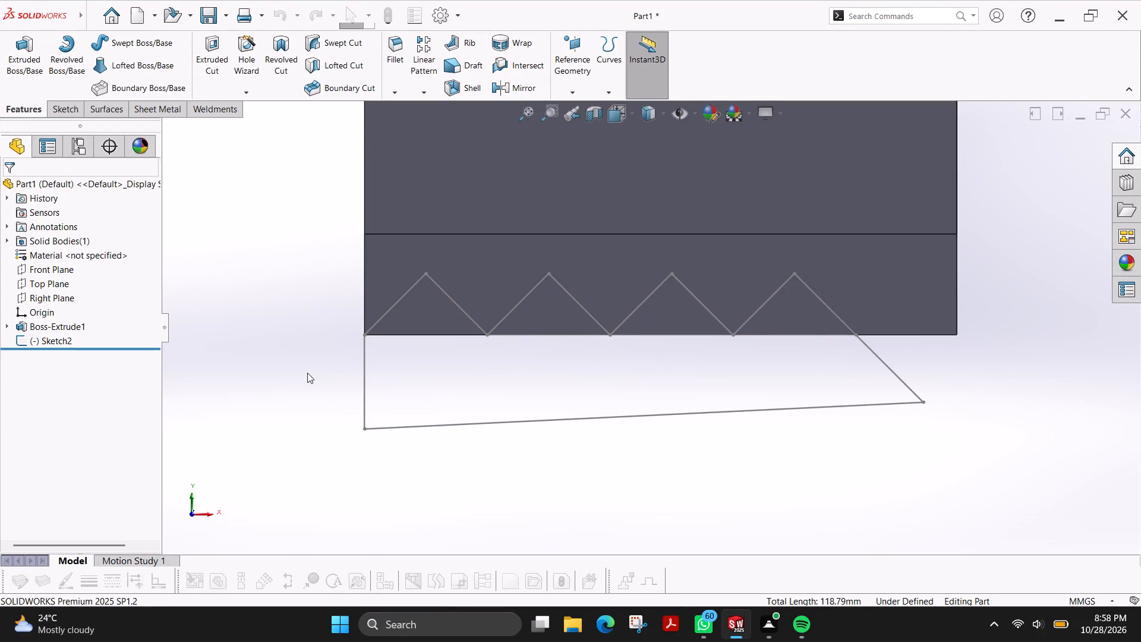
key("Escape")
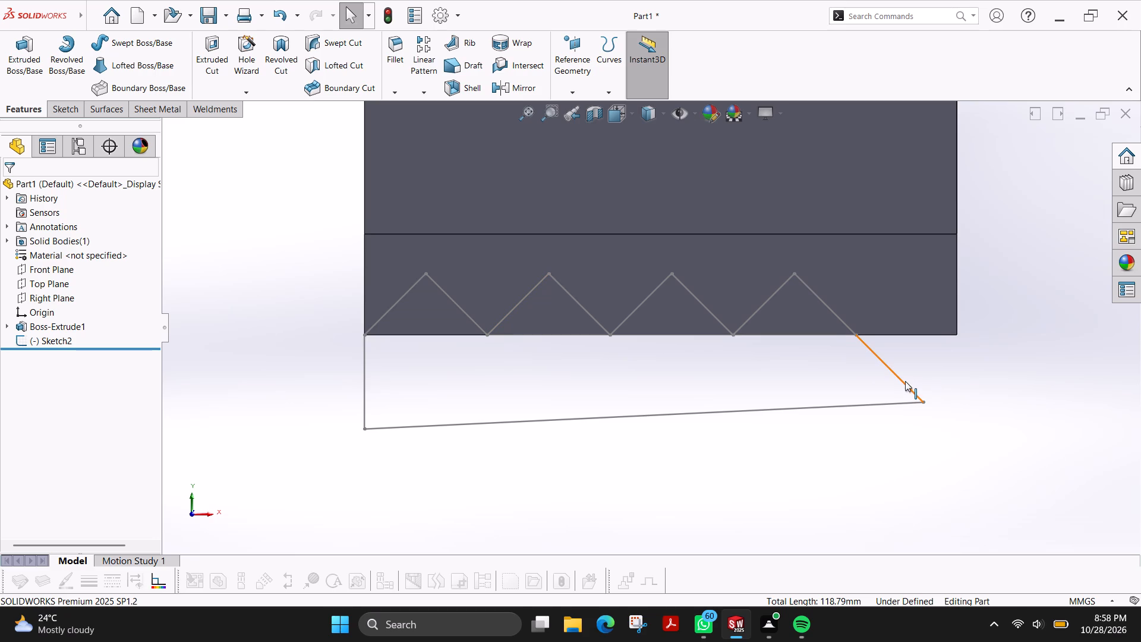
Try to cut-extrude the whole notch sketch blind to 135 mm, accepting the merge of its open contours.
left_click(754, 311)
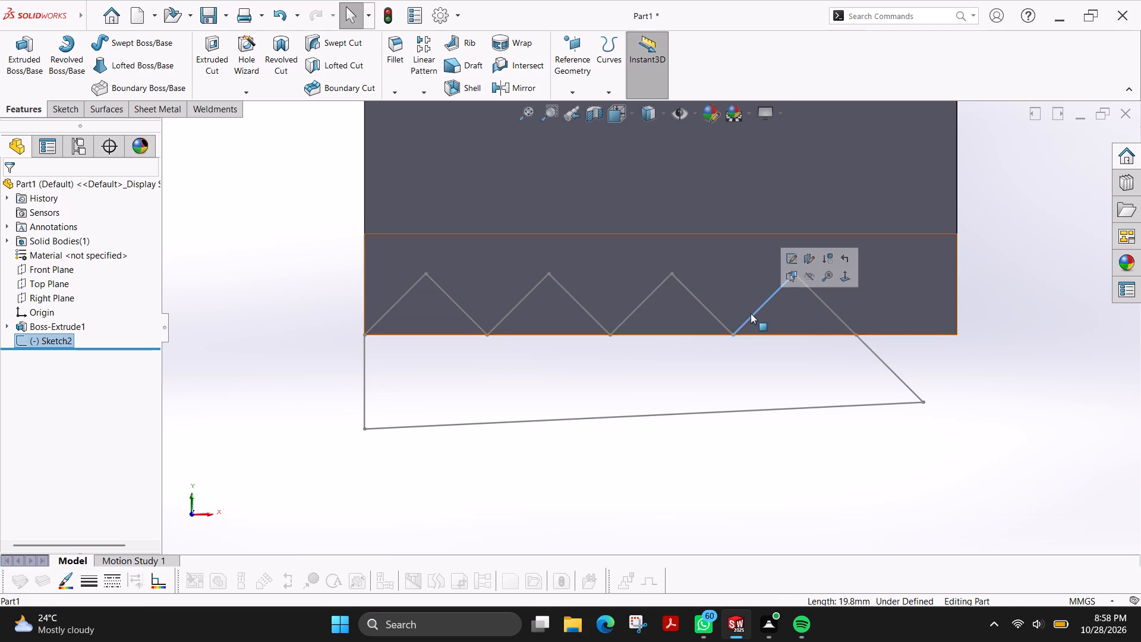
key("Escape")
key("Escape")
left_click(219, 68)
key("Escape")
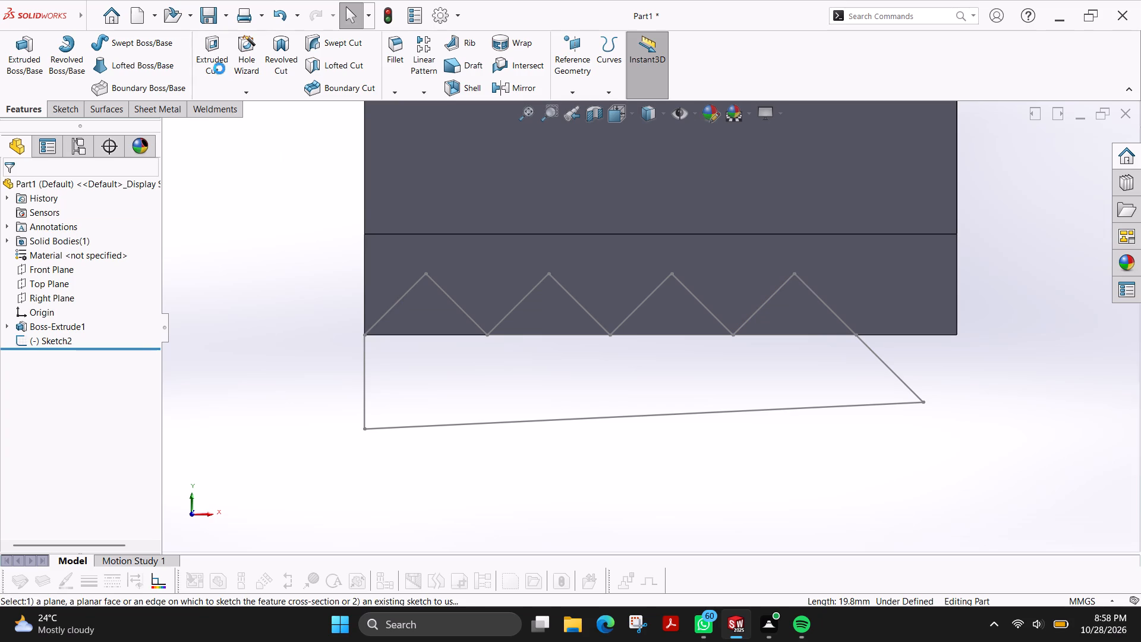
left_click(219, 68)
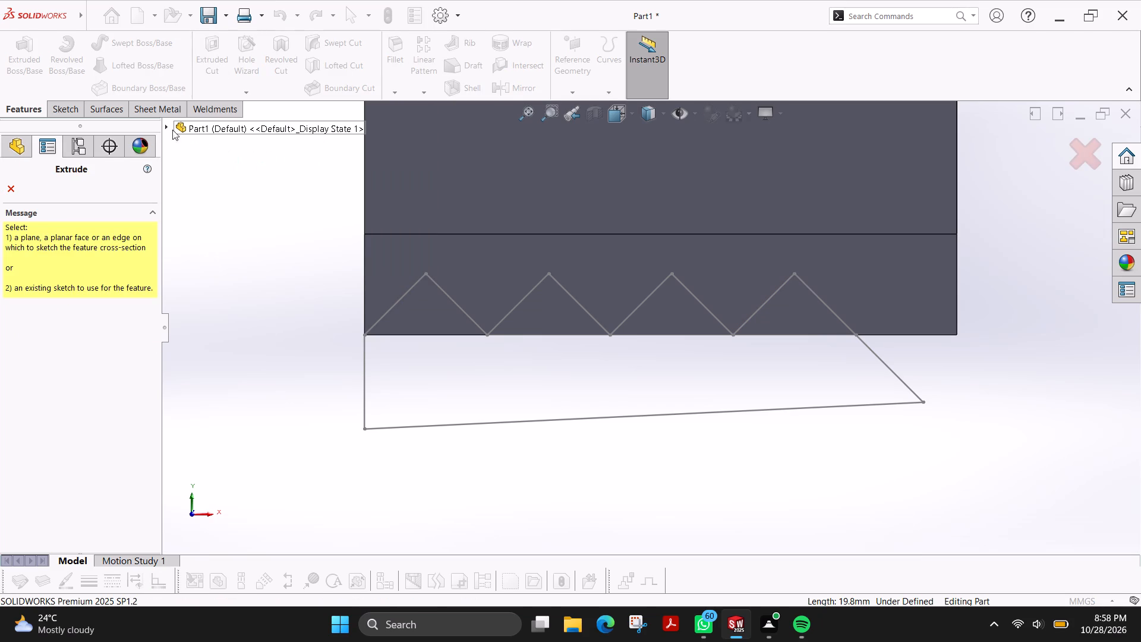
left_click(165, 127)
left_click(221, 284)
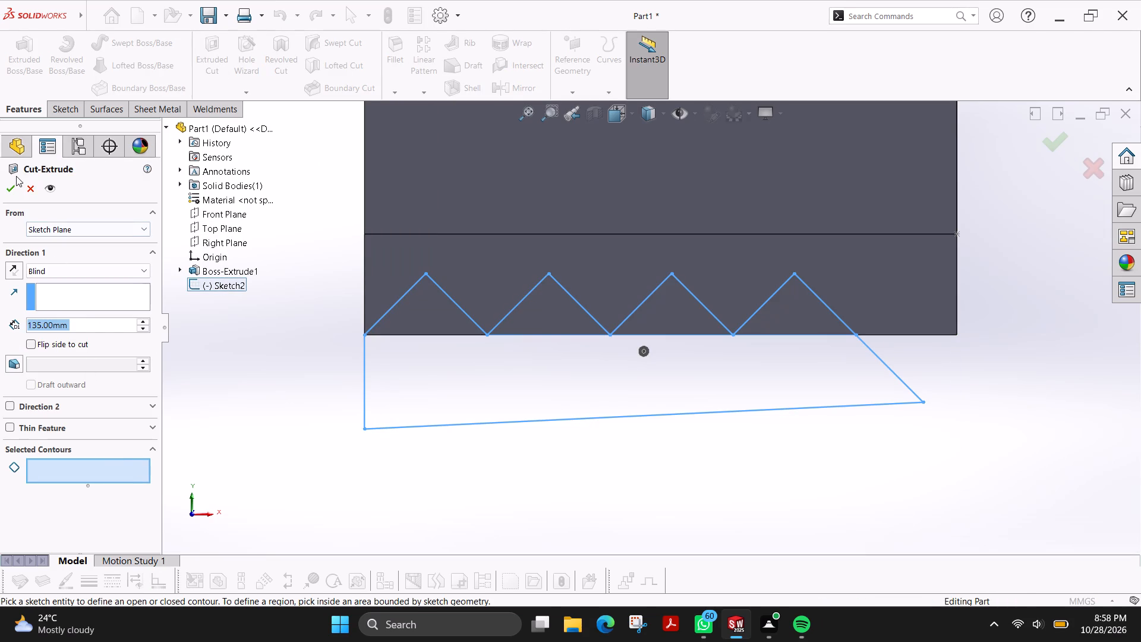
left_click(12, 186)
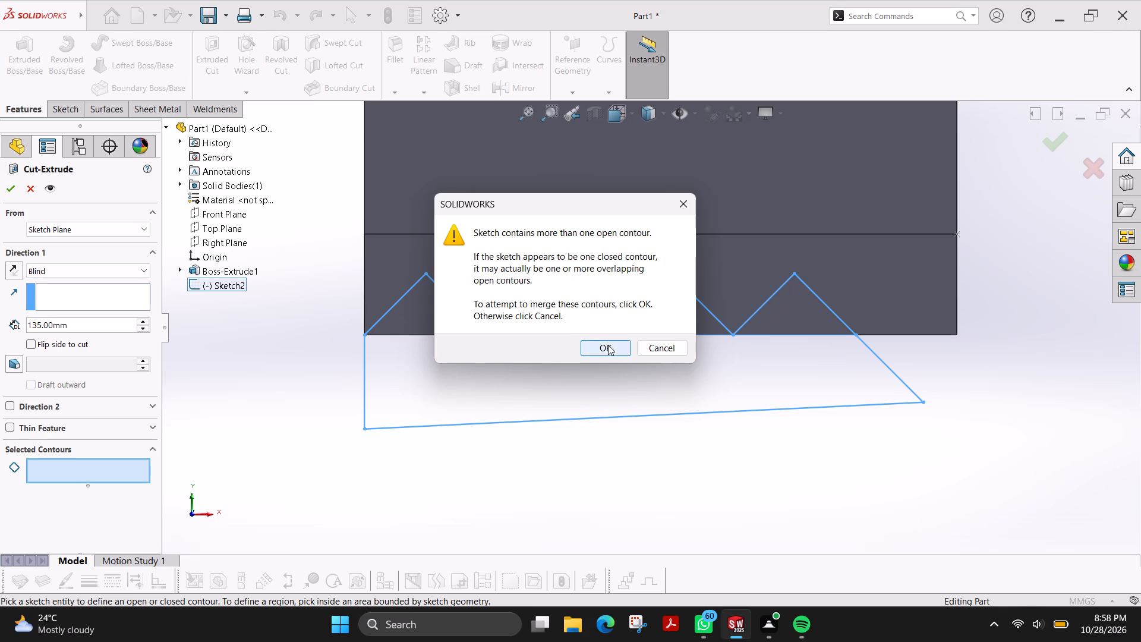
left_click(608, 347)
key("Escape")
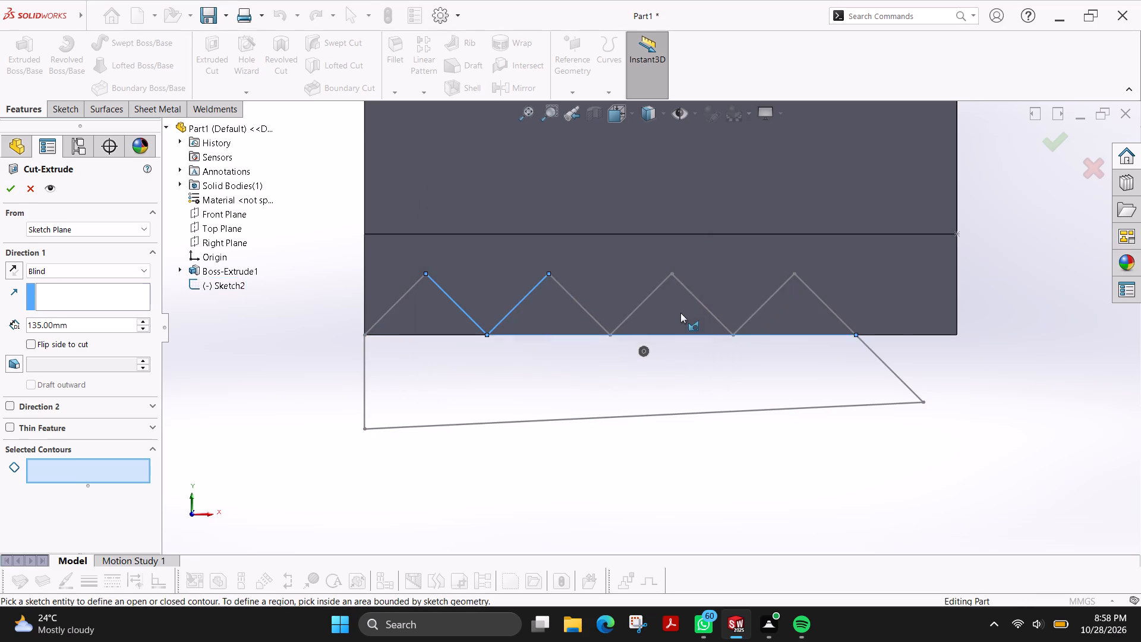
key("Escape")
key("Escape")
Reopen the notch sketch for editing and run Repair Sketch on it.
left_click(59, 112)
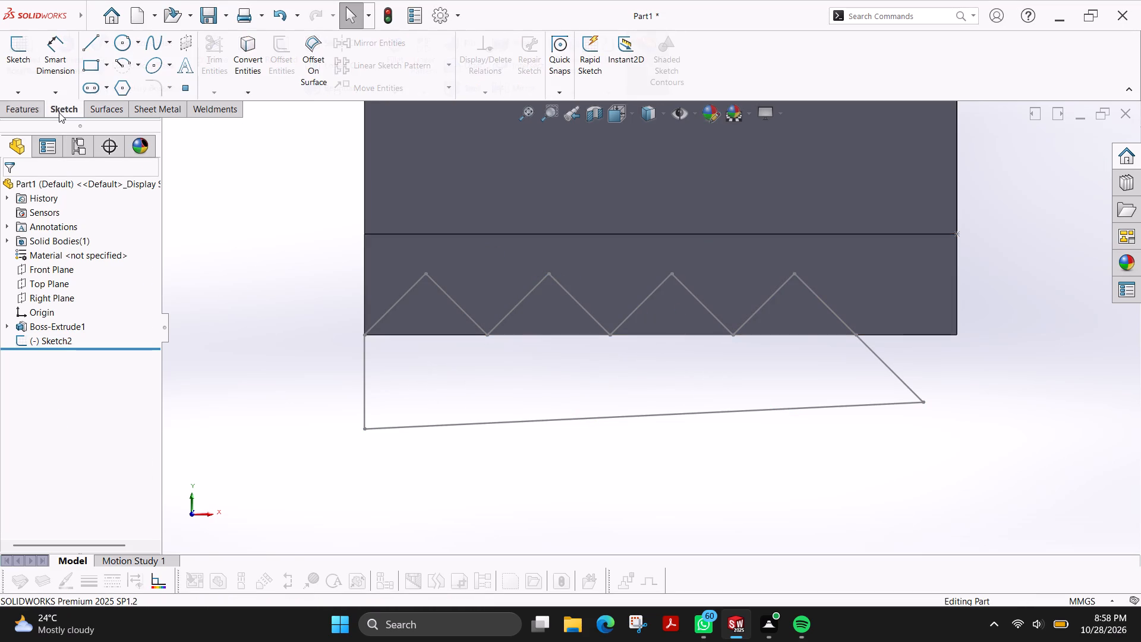
left_click(26, 71)
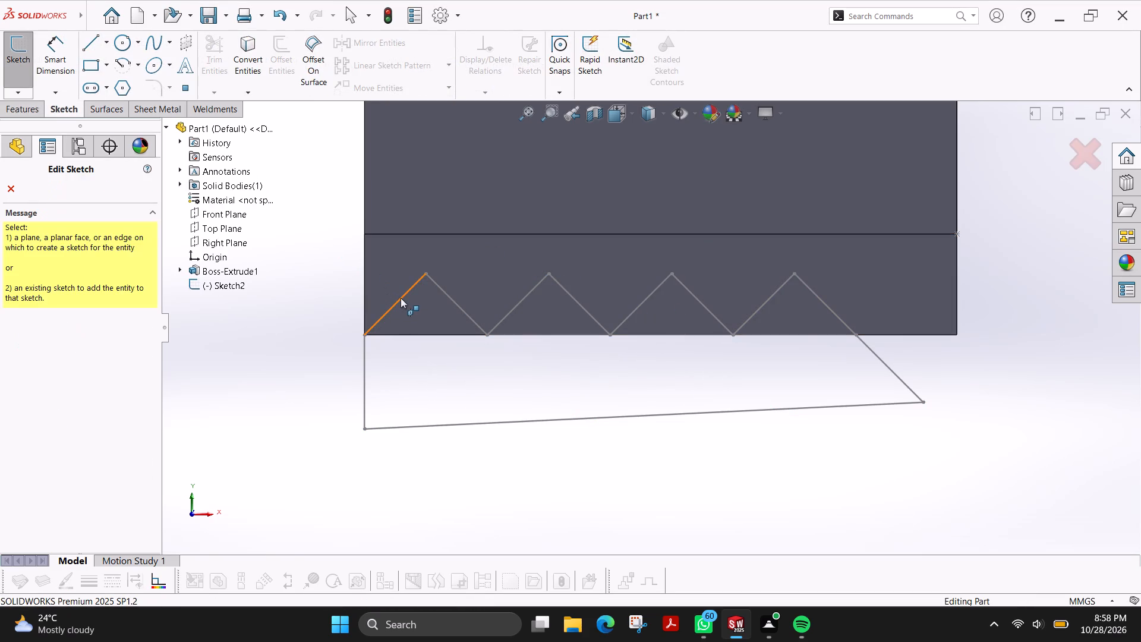
left_click(401, 298)
scroll(648, 451, "down", 2)
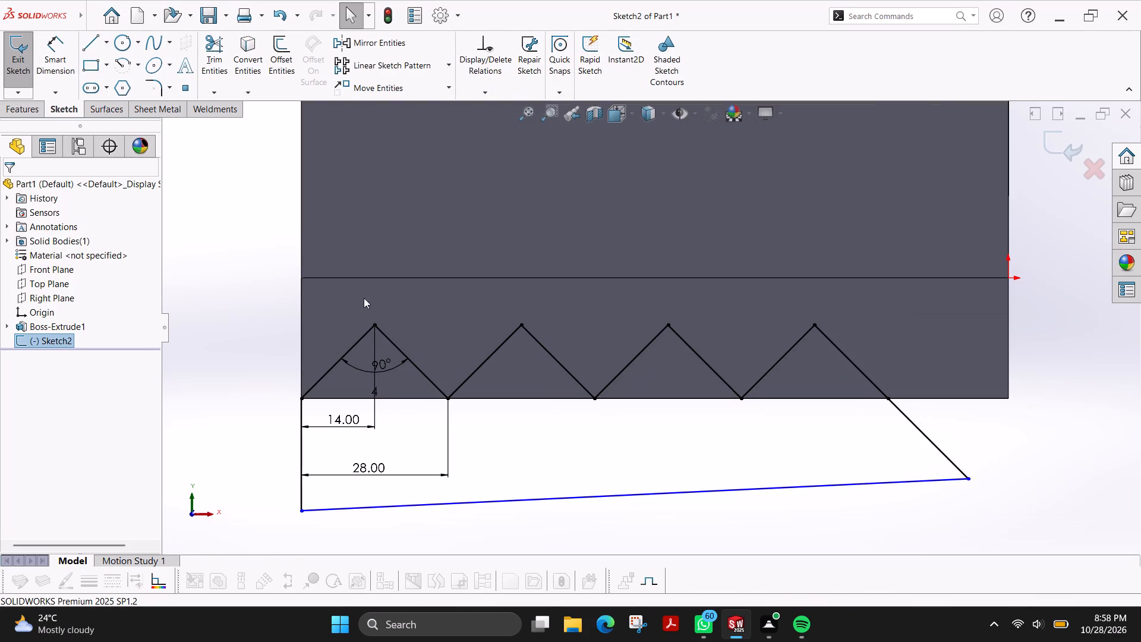
key("Escape")
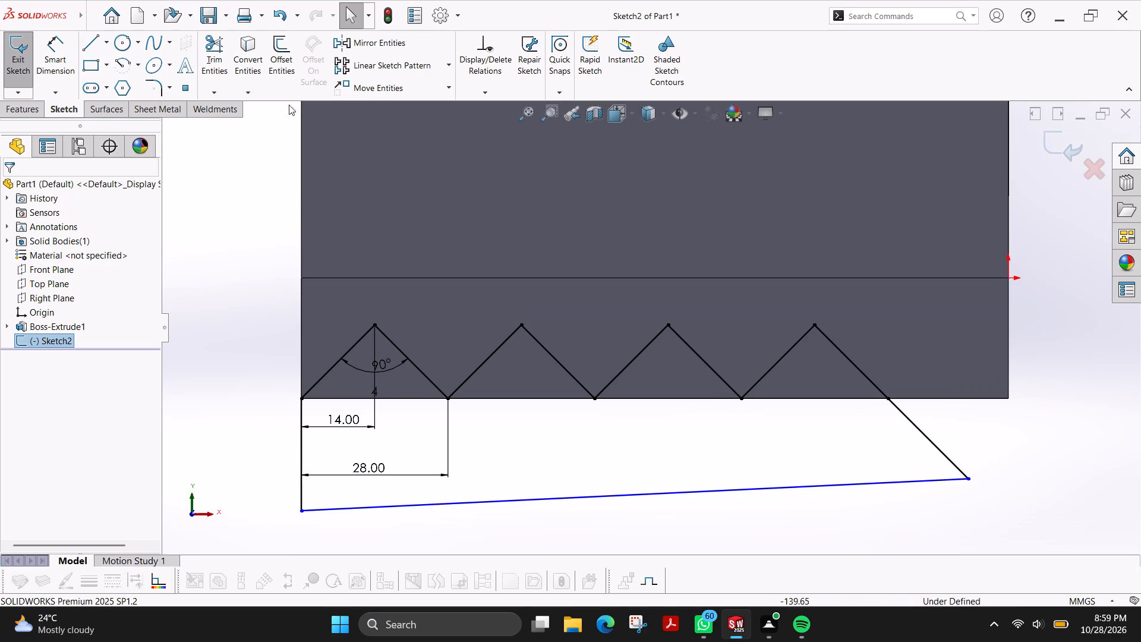
left_click(560, 91)
left_click(560, 91)
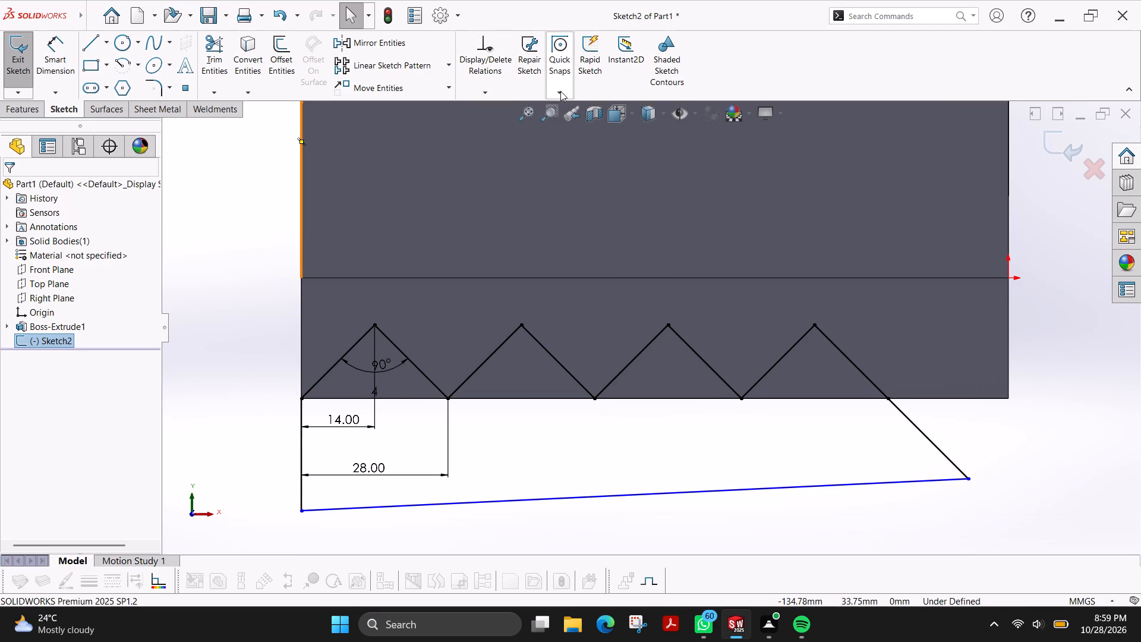
left_click(532, 76)
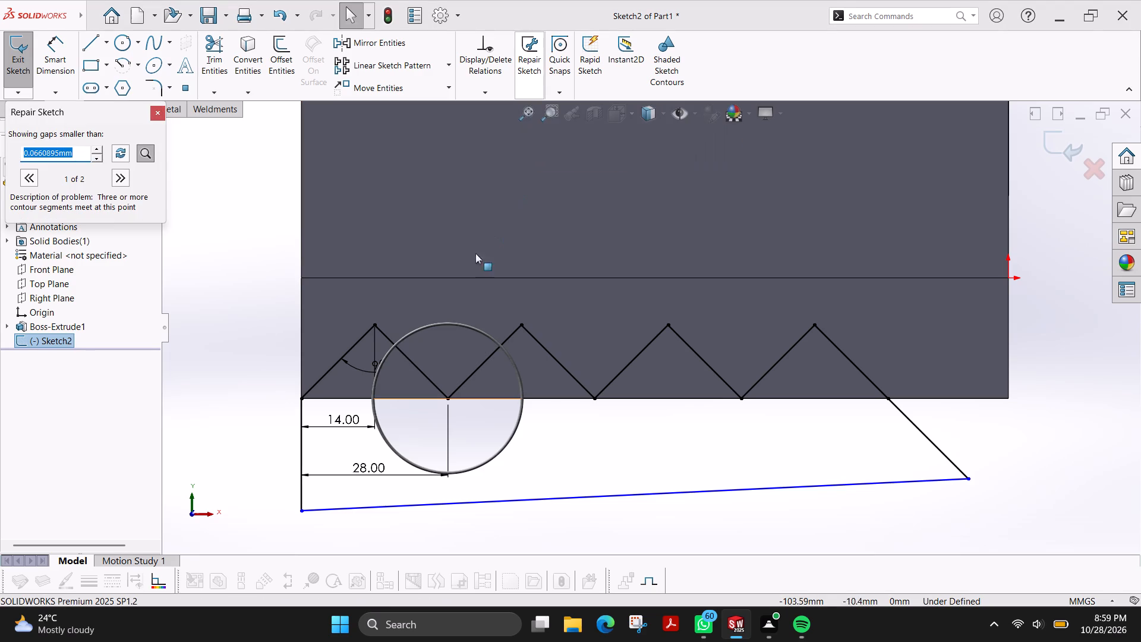
Examine the first flagged sketch problem at the junction between the first and second inverted Vs.
scroll(444, 392, "down", 8)
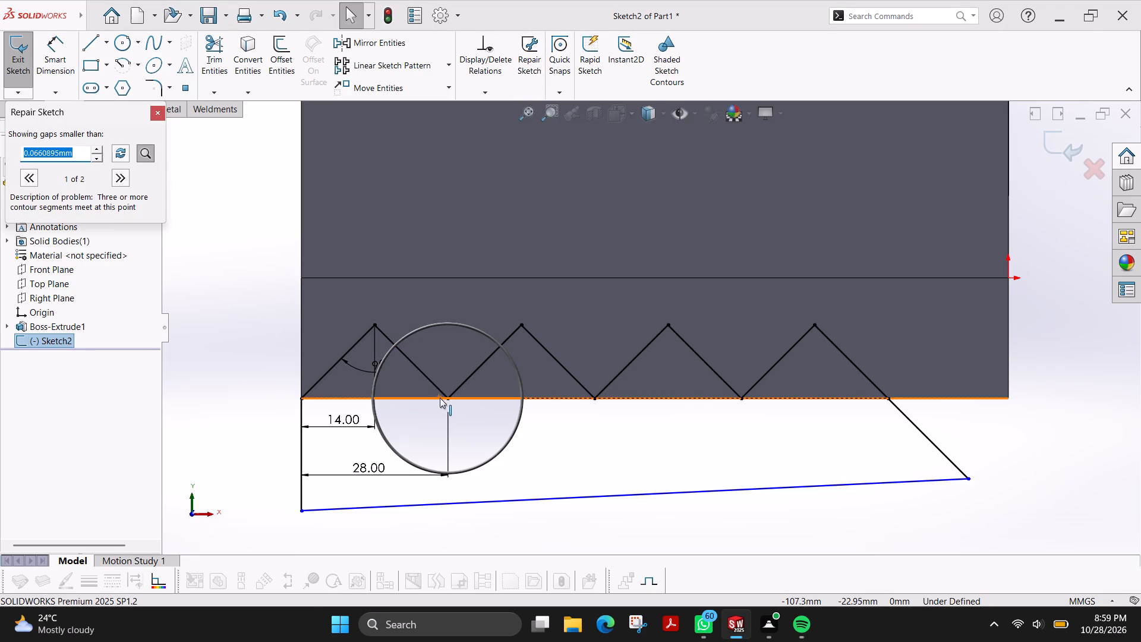
scroll(440, 398, "down", 2)
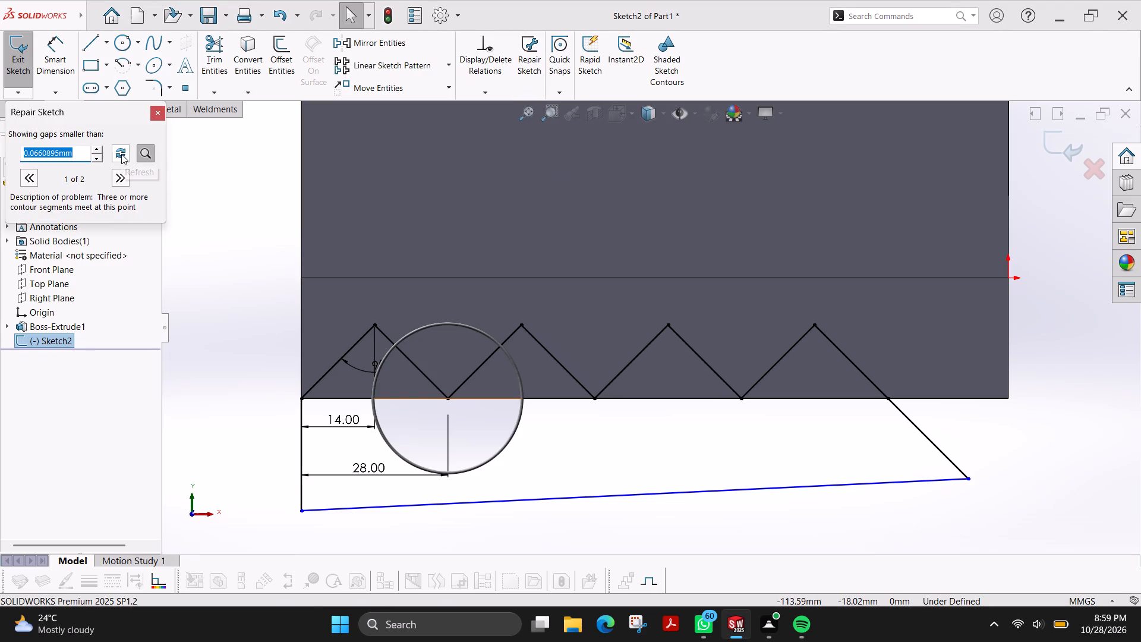
scroll(496, 403, "down", 4)
scroll(476, 418, "up", 4)
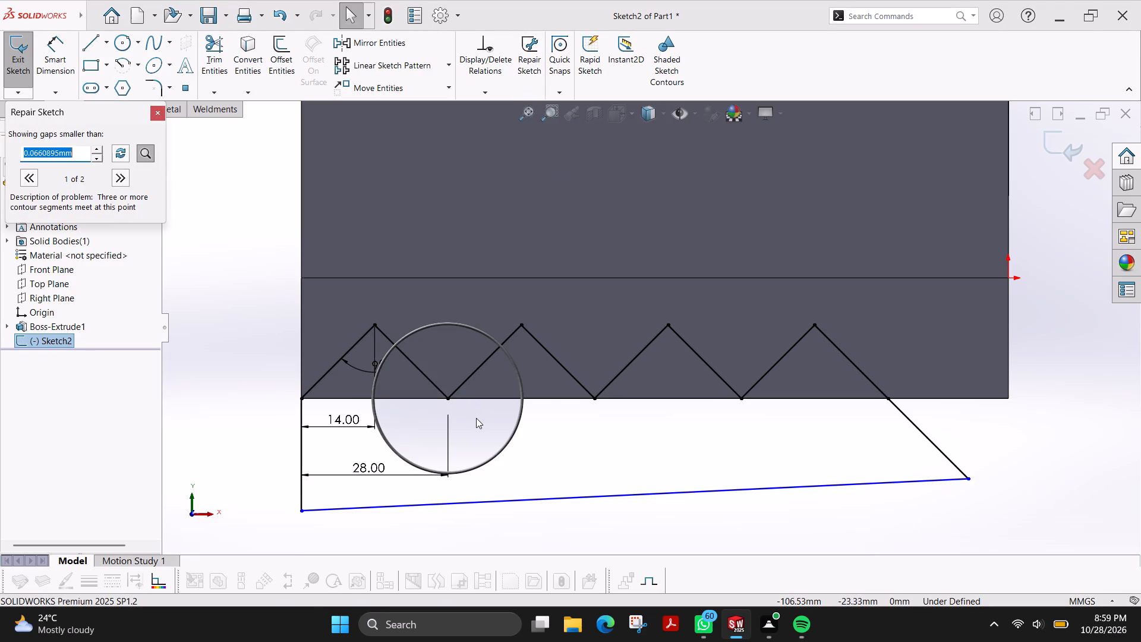
scroll(477, 418, "up", 20)
scroll(475, 416, "up", 11)
scroll(472, 416, "down", 19)
scroll(472, 422, "down", 19)
scroll(475, 420, "down", 20)
scroll(475, 420, "down", 1)
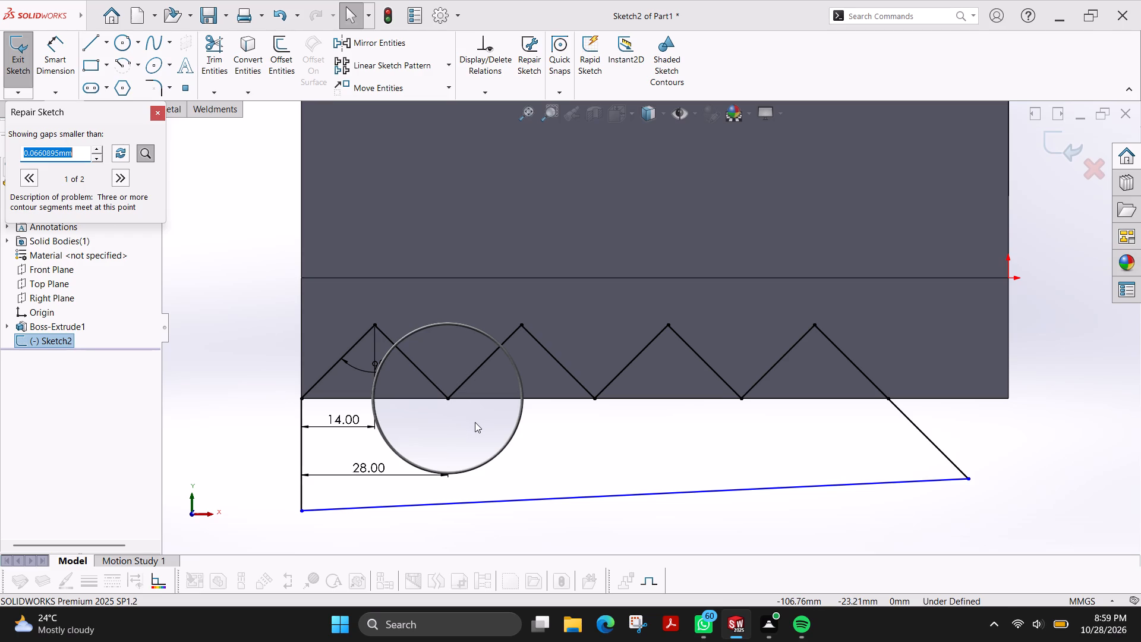
scroll(475, 422, "up", 8)
scroll(475, 422, "up", 20)
scroll(475, 422, "up", 13)
scroll(475, 422, "up", 20)
scroll(475, 422, "up", 12)
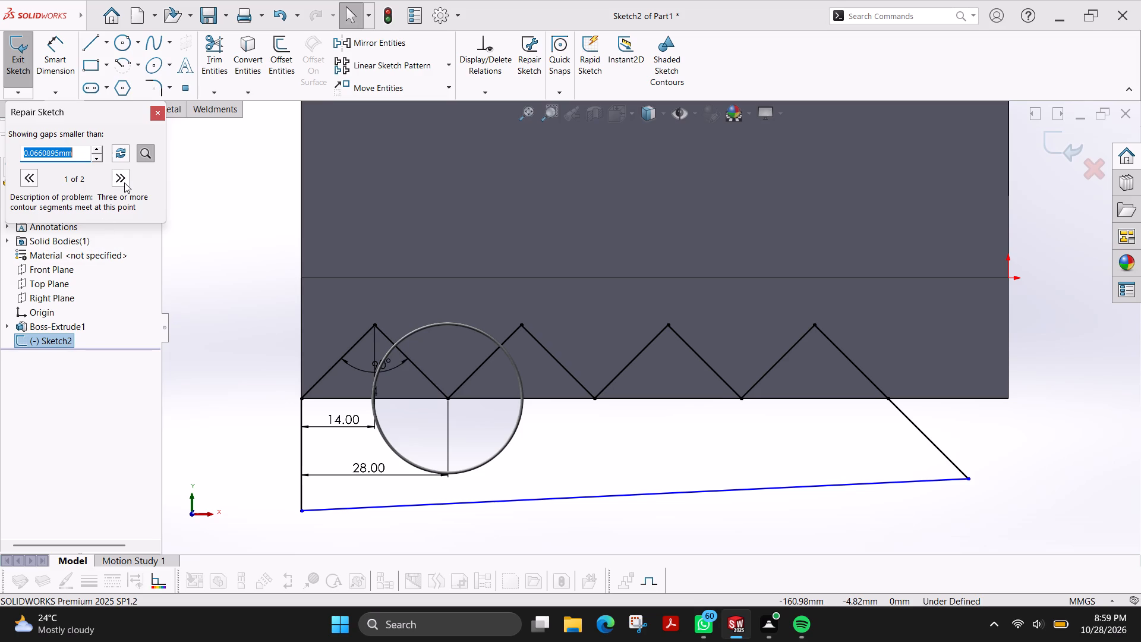
Review both flagged sketch problems in Repair Sketch, recheck for gaps smaller than 0.0660895 mm, and turn off the magnifier.
left_click(124, 181)
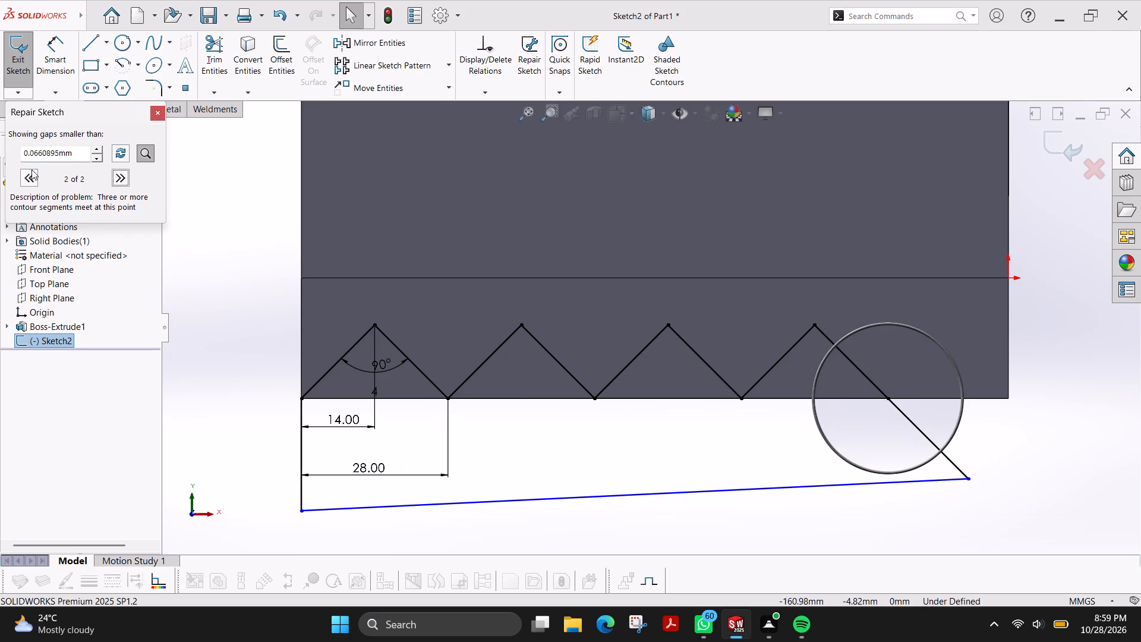
left_click(27, 174)
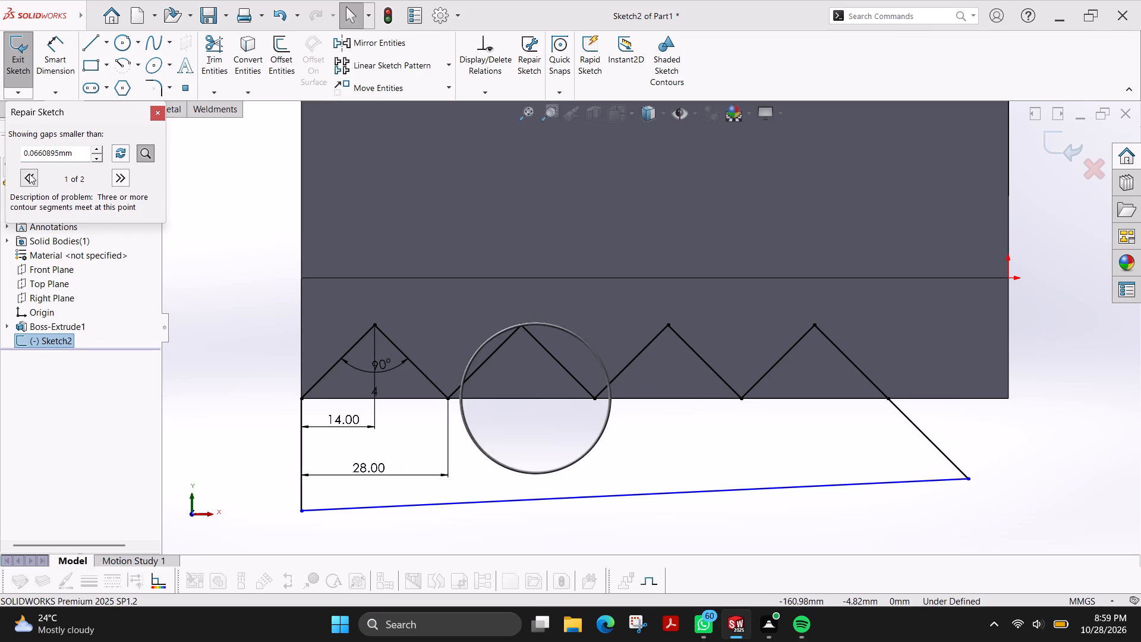
left_click(125, 150)
left_click(118, 153)
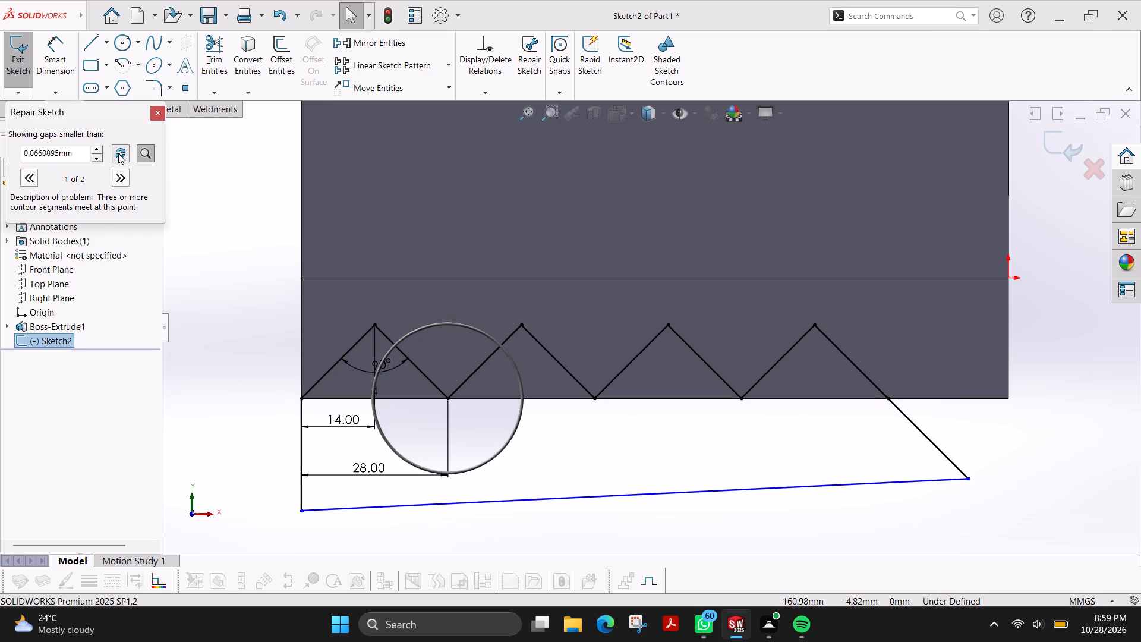
left_click(118, 153)
left_click(99, 158)
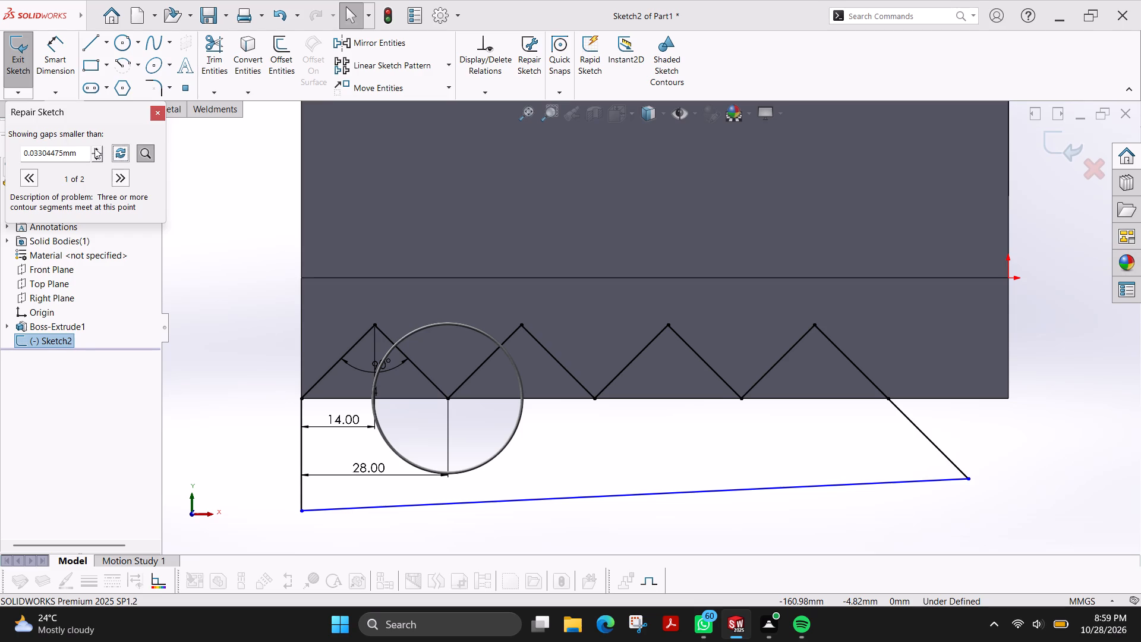
left_click(94, 147)
left_click(117, 153)
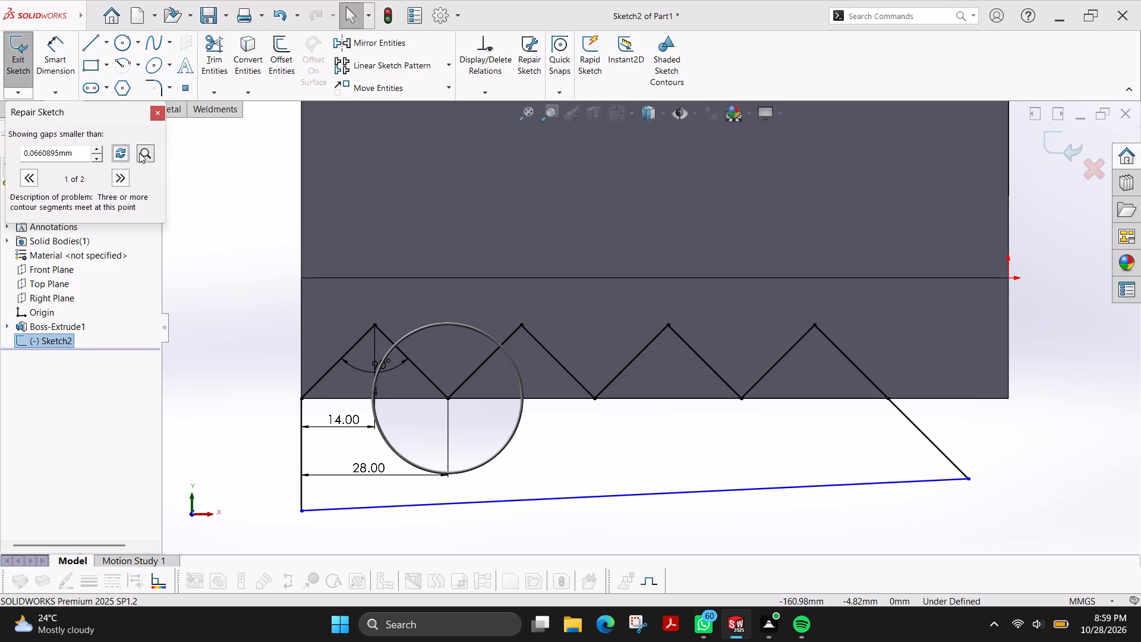
left_click(139, 153)
Examine closely the first flagged junction, where the first and second inverted Vs meet on the block's bottom edge.
scroll(457, 406, "down", 4)
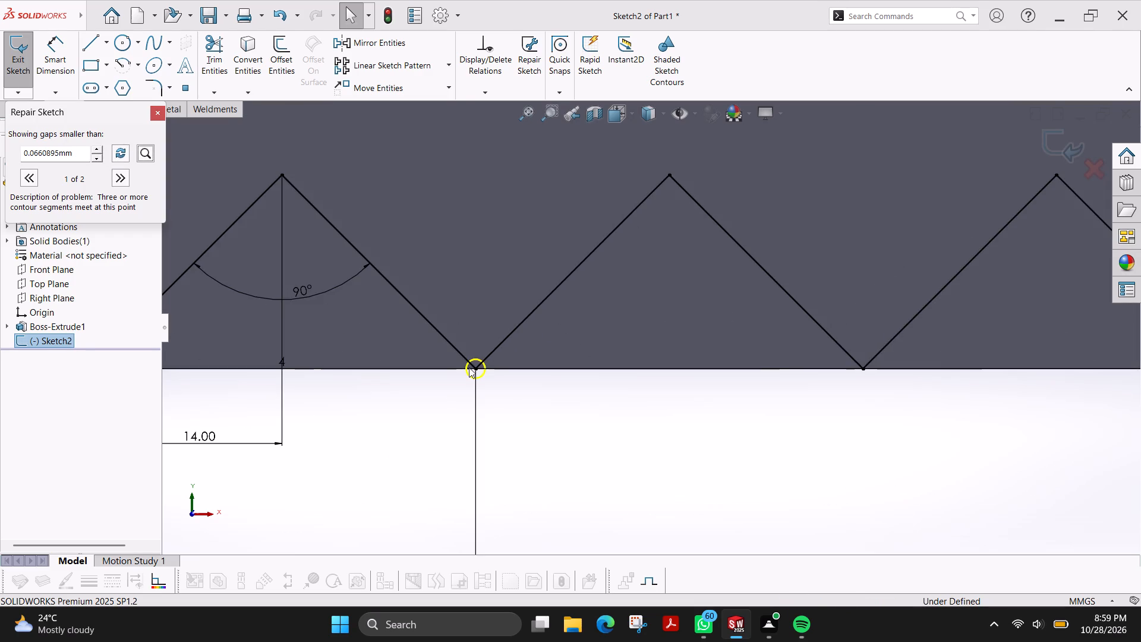
scroll(486, 358, "down", 10)
scroll(543, 433, "down", 5)
scroll(515, 380, "down", 6)
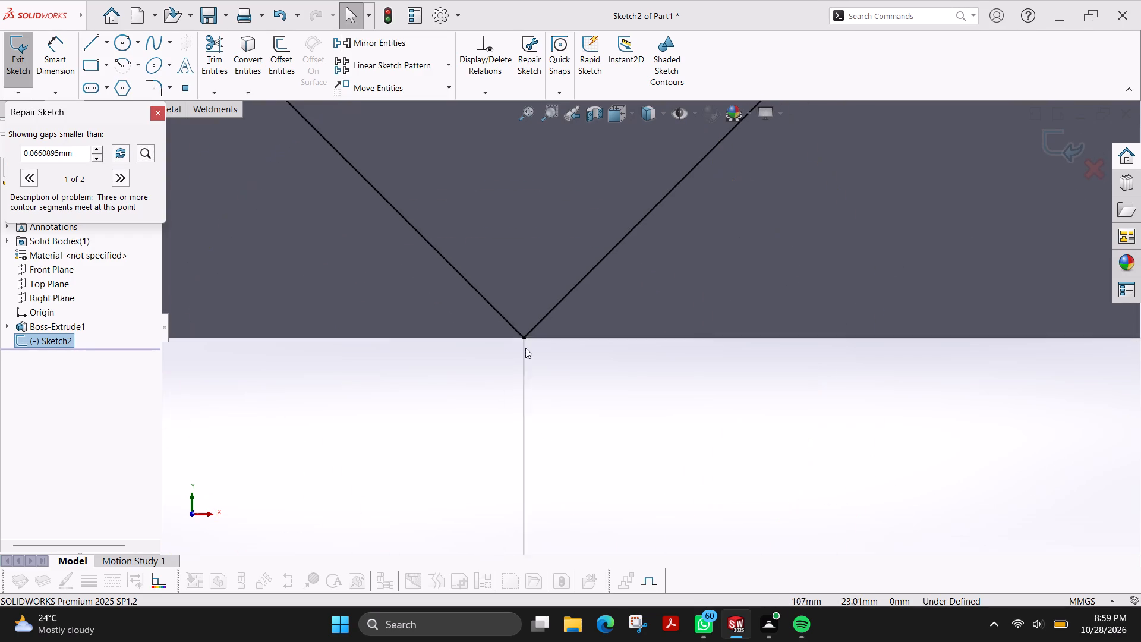
scroll(528, 341, "down", 5)
scroll(616, 329, "up", 20)
scroll(616, 329, "up", 5)
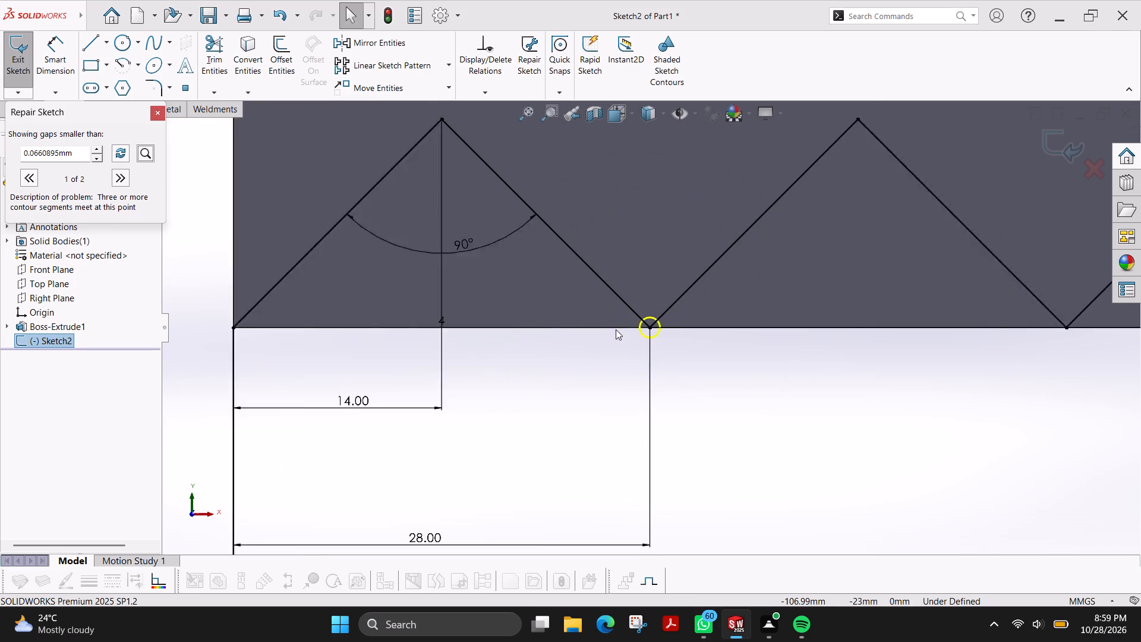
scroll(696, 276, "up", 3)
scroll(696, 276, "down", 2)
scroll(679, 300, "up", 1)
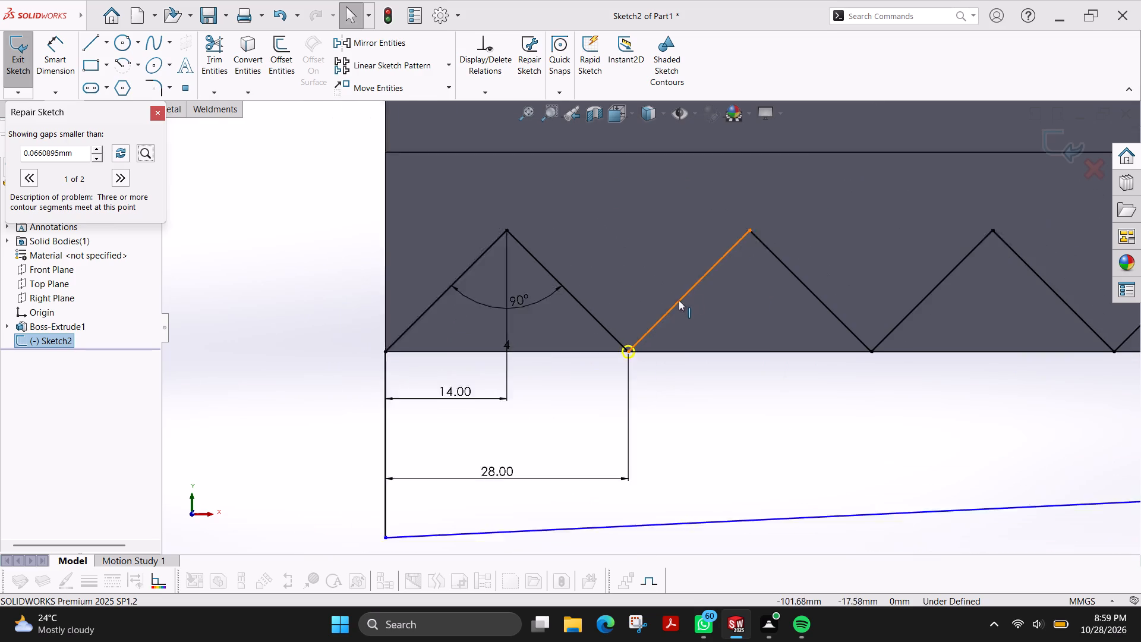
scroll(679, 300, "up", 1)
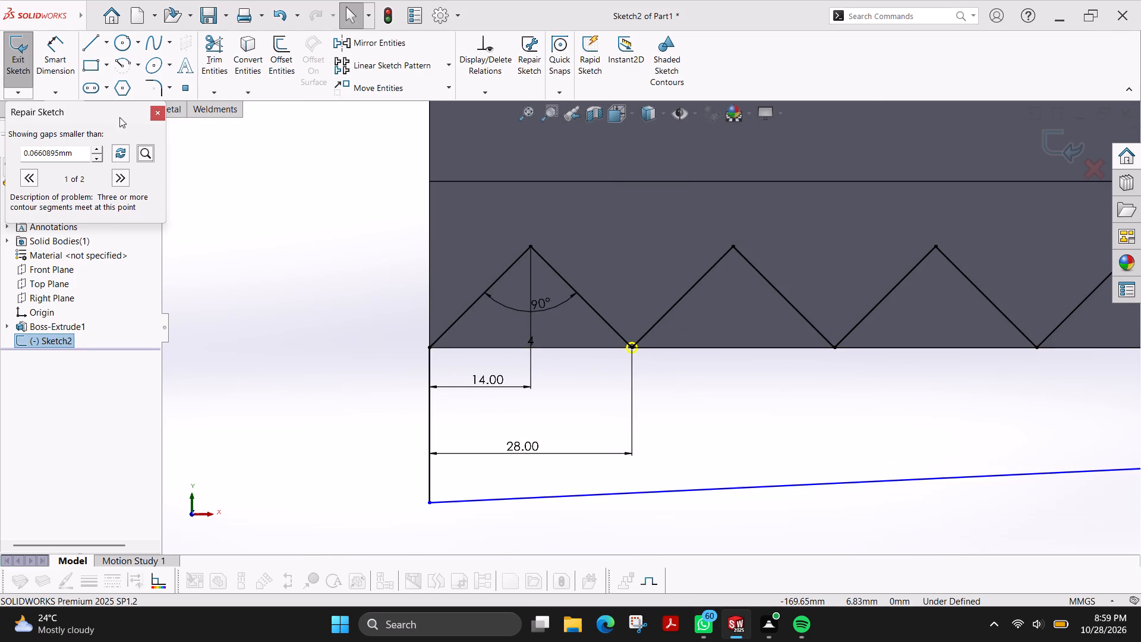
Examine the second flagged problem, where the last V's outer line crosses the block's bottom edge, and close Repair Sketch.
left_click(122, 184)
scroll(705, 333, "up", 3)
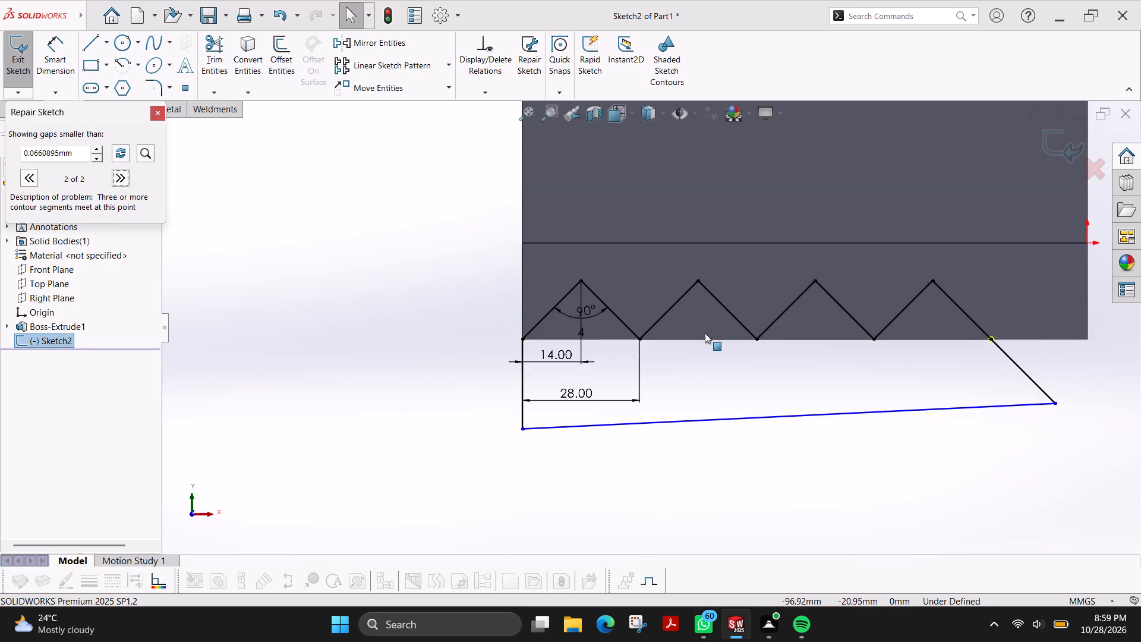
scroll(705, 333, "down", 4)
scroll(1090, 380, "up", 2)
scroll(1090, 338, "down", 4)
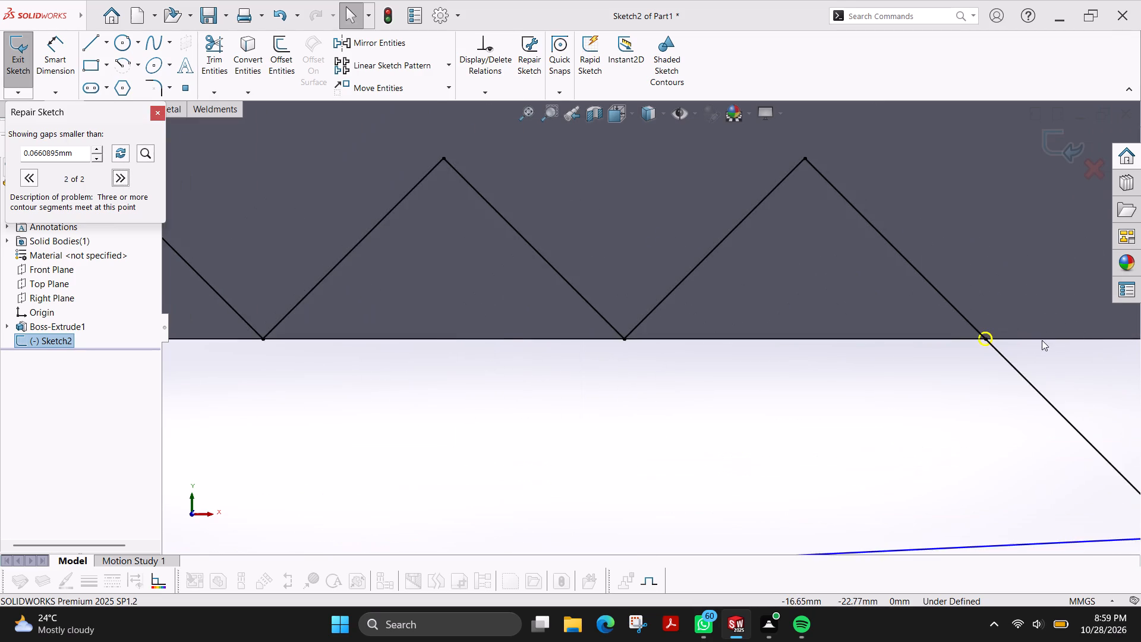
scroll(1049, 339, "down", 5)
scroll(774, 328, "down", 4)
scroll(694, 326, "down", 12)
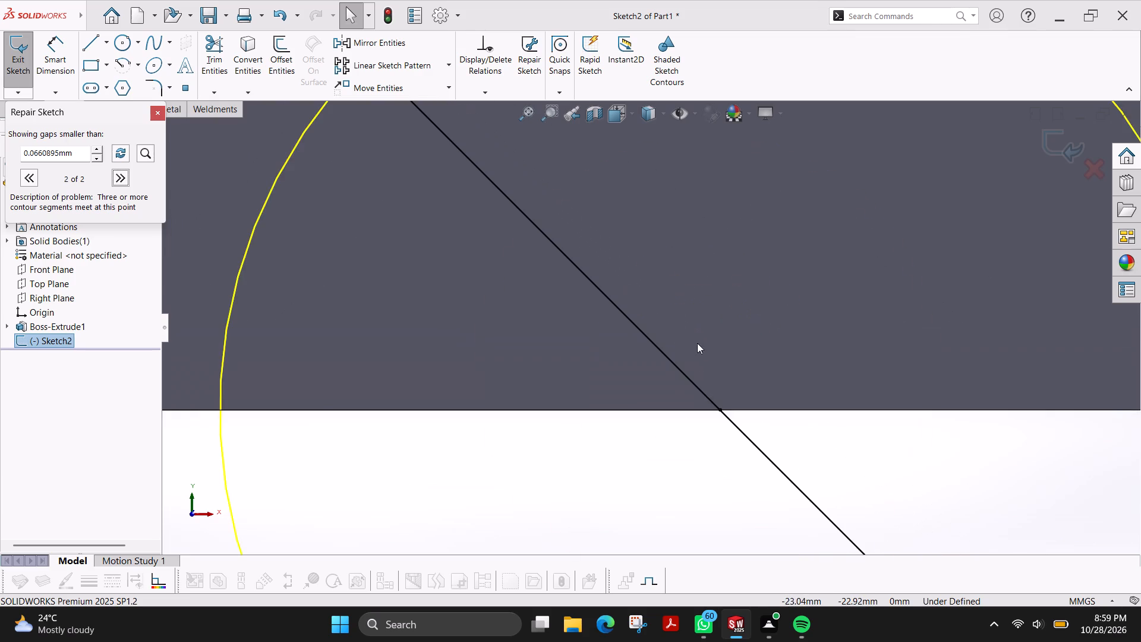
scroll(726, 434, "down", 6)
scroll(688, 355, "up", 15)
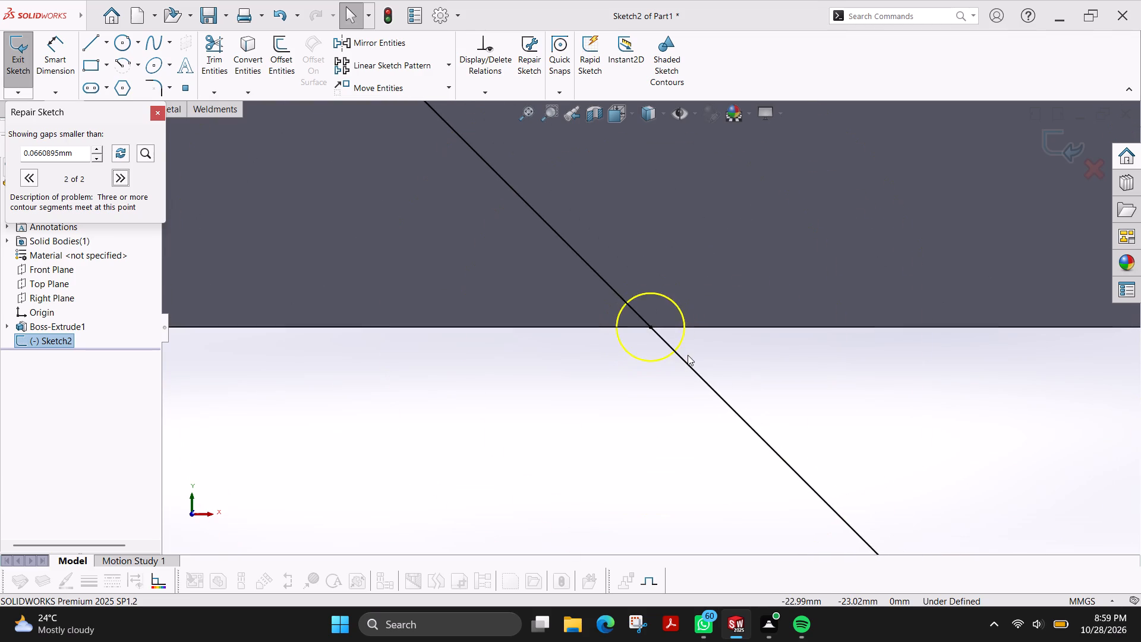
scroll(688, 355, "up", 15)
scroll(418, 315, "up", 4)
scroll(417, 315, "down", 2)
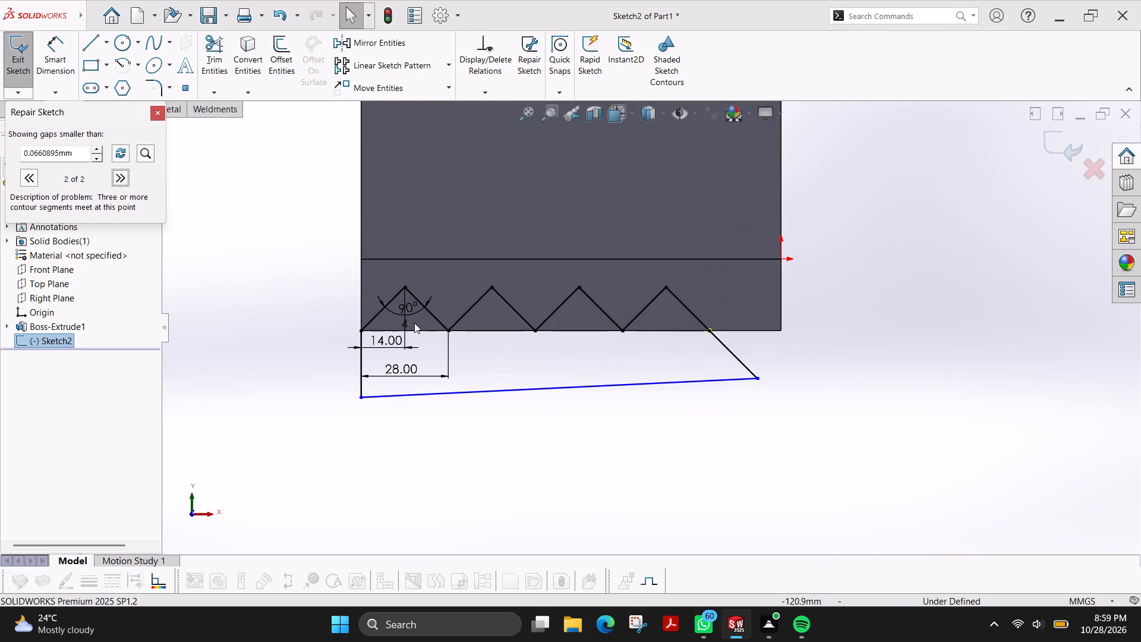
left_click(155, 114)
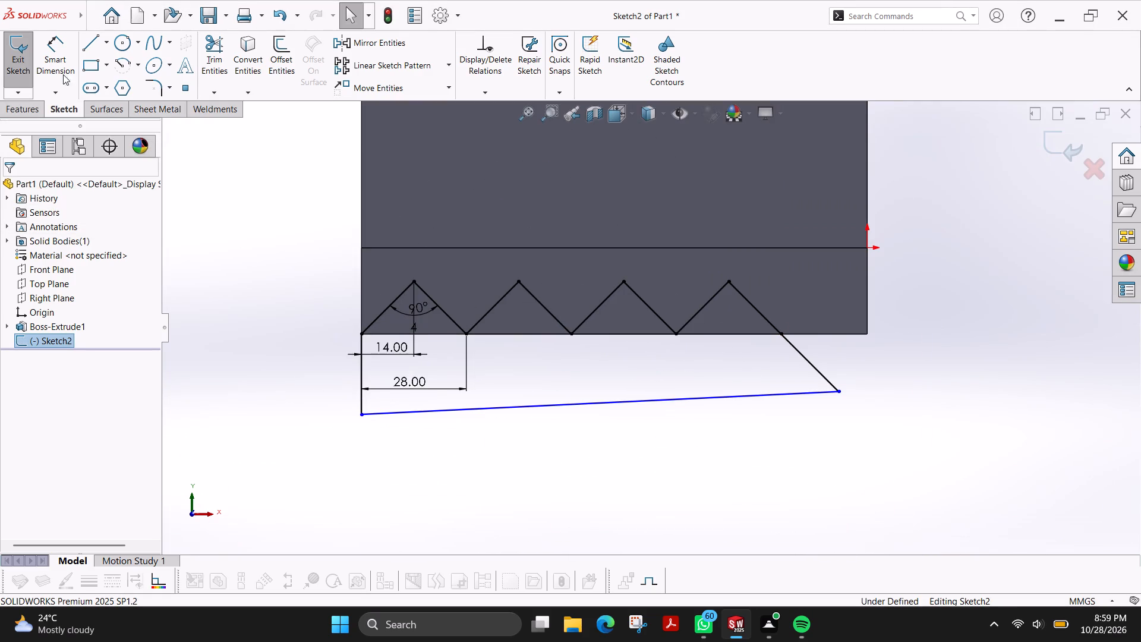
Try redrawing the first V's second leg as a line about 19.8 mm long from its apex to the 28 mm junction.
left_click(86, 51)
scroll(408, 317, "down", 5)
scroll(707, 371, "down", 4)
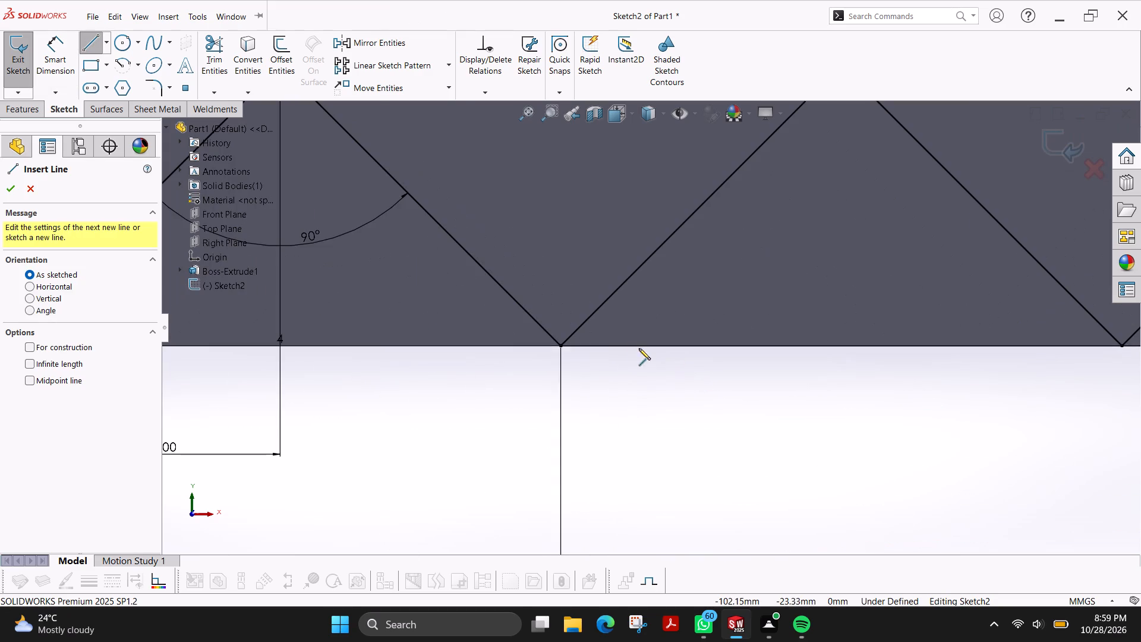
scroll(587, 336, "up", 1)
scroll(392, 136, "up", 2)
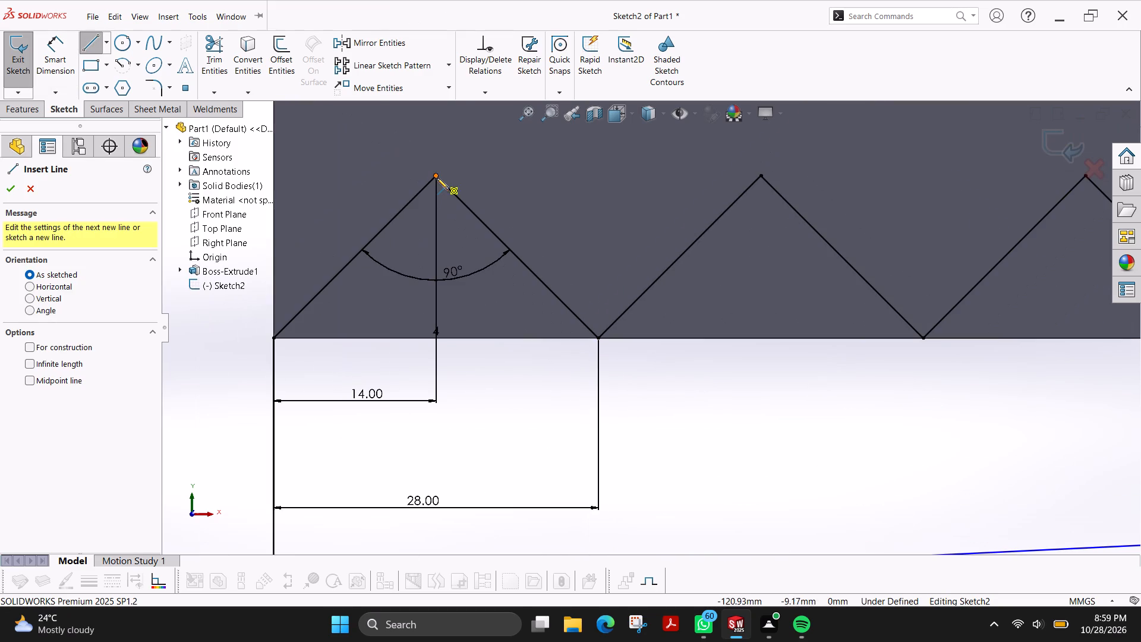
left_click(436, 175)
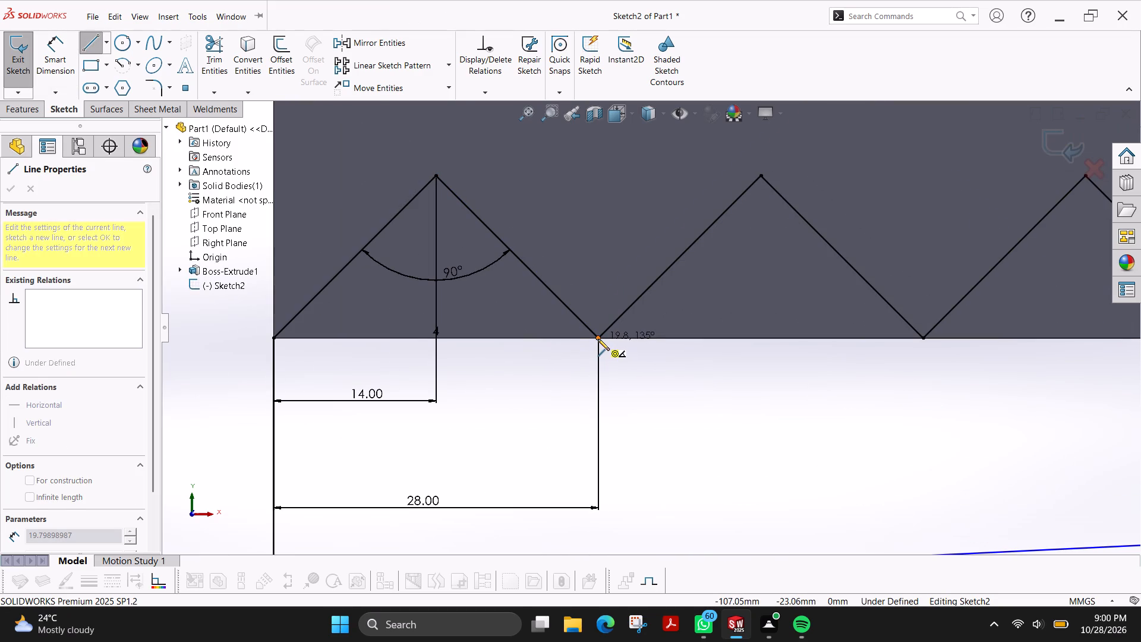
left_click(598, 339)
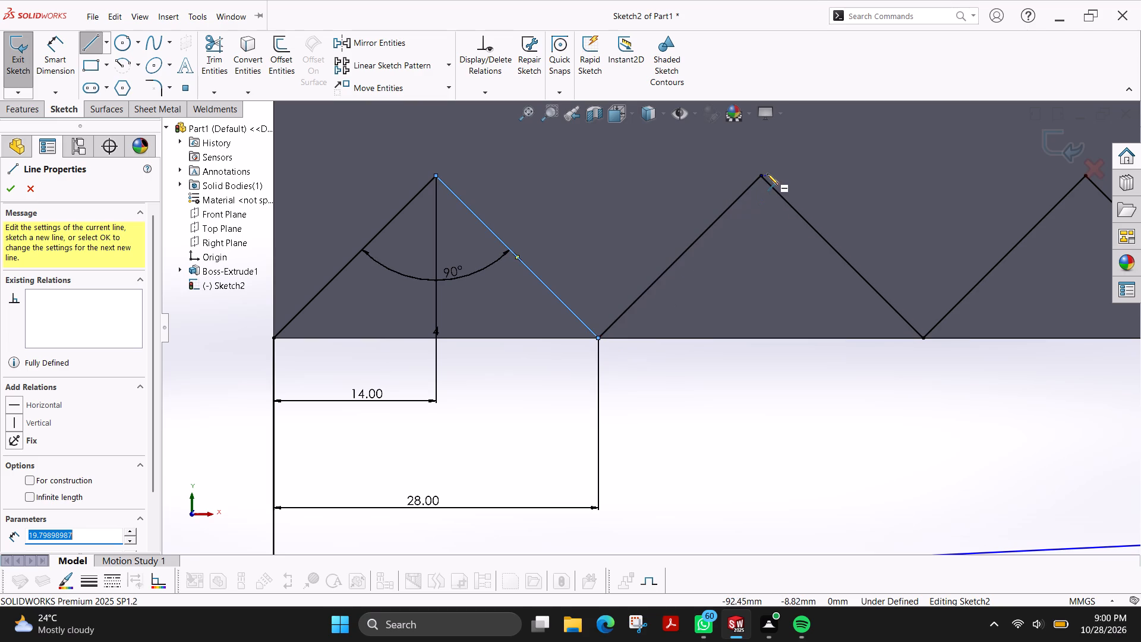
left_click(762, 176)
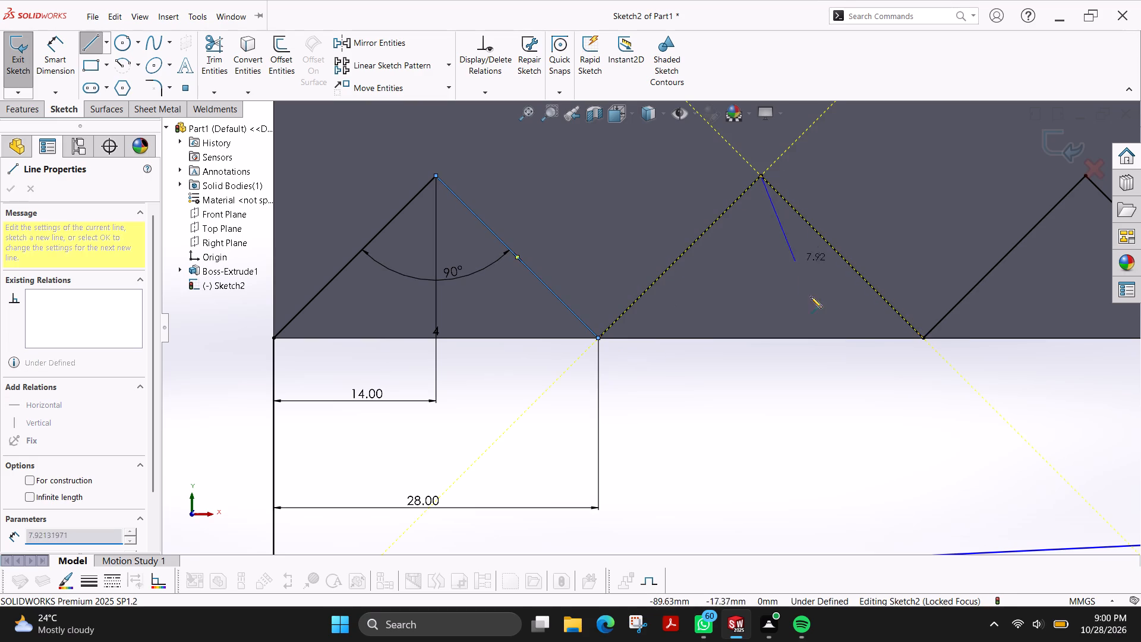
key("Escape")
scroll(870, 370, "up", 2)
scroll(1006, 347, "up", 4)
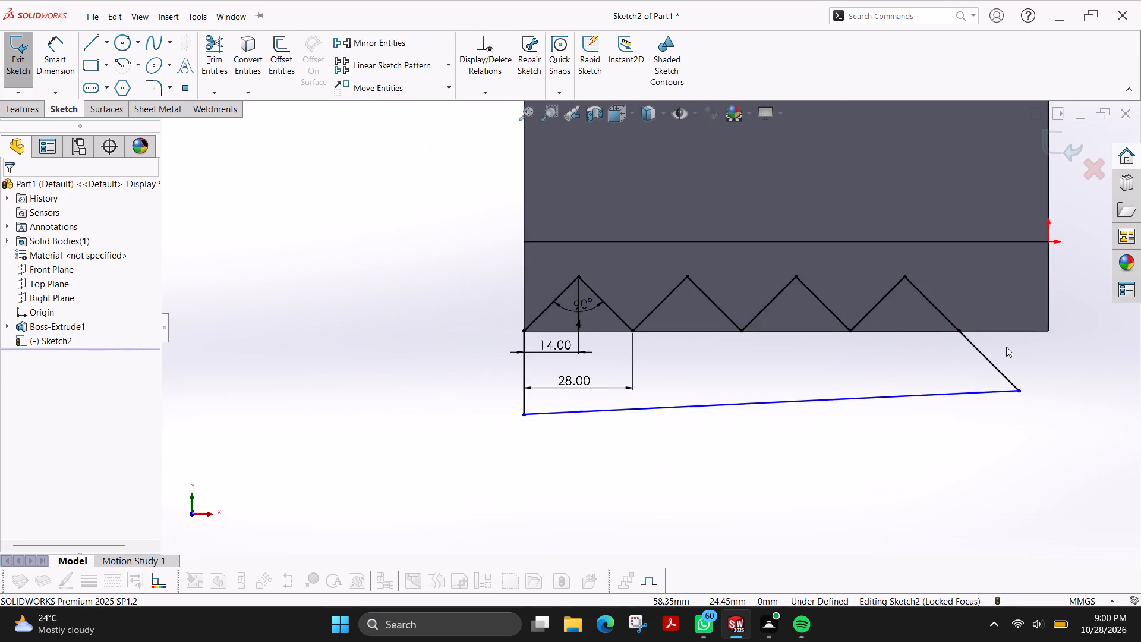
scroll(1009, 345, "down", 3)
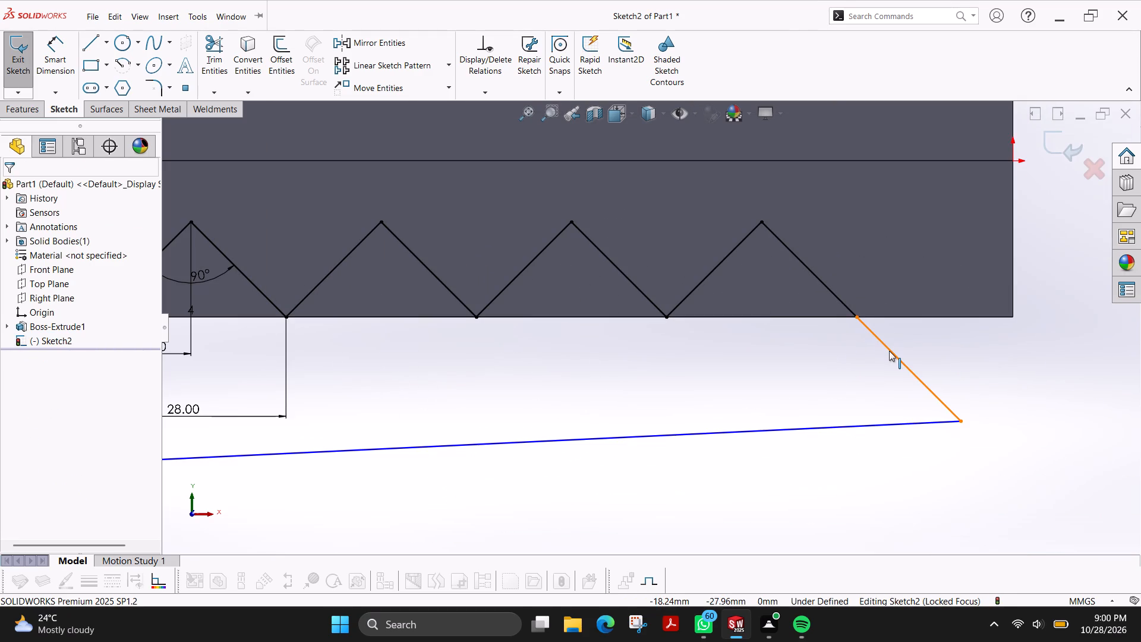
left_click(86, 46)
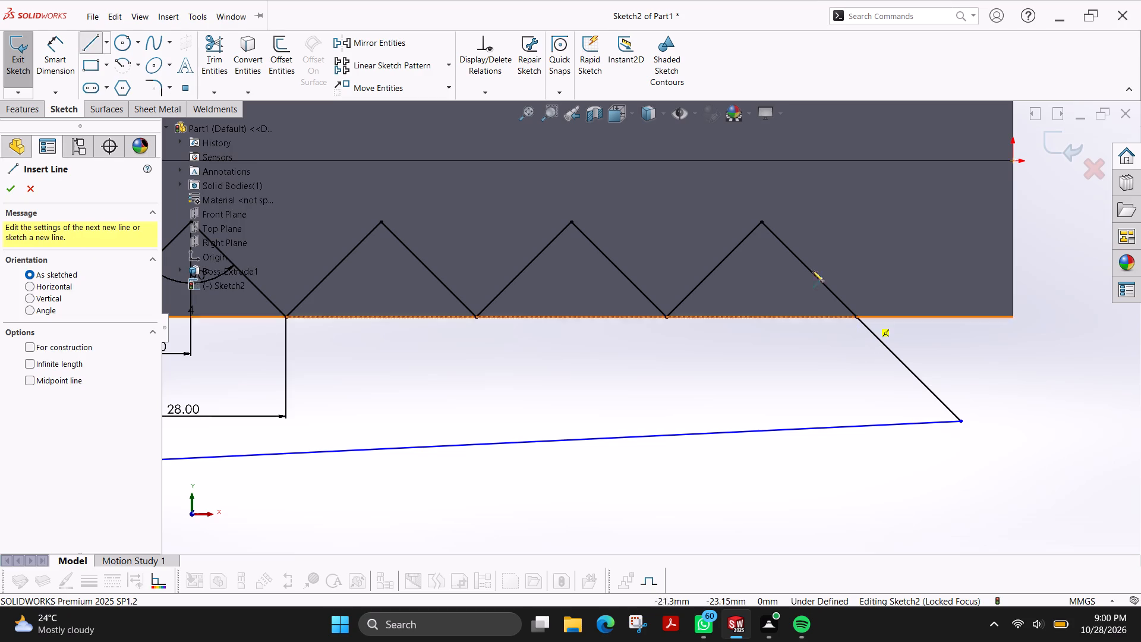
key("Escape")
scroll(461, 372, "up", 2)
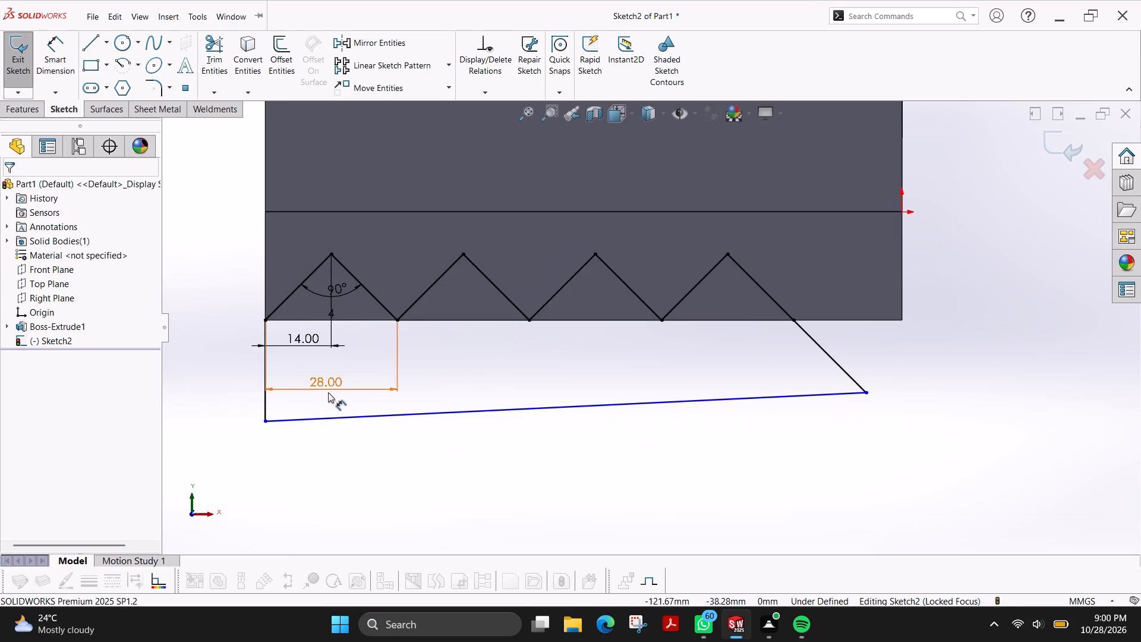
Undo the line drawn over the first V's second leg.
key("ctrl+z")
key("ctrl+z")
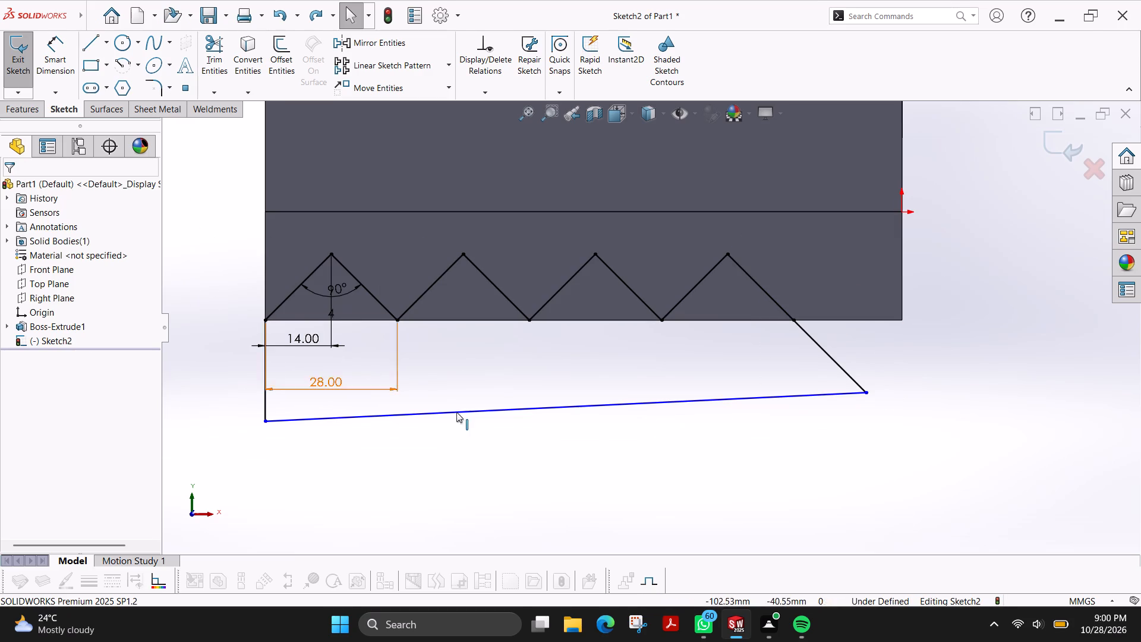
Power-trim away all the notch sketch's lines, including the four inverted Vs, the vertical side line and the lower closing line.
left_click(215, 49)
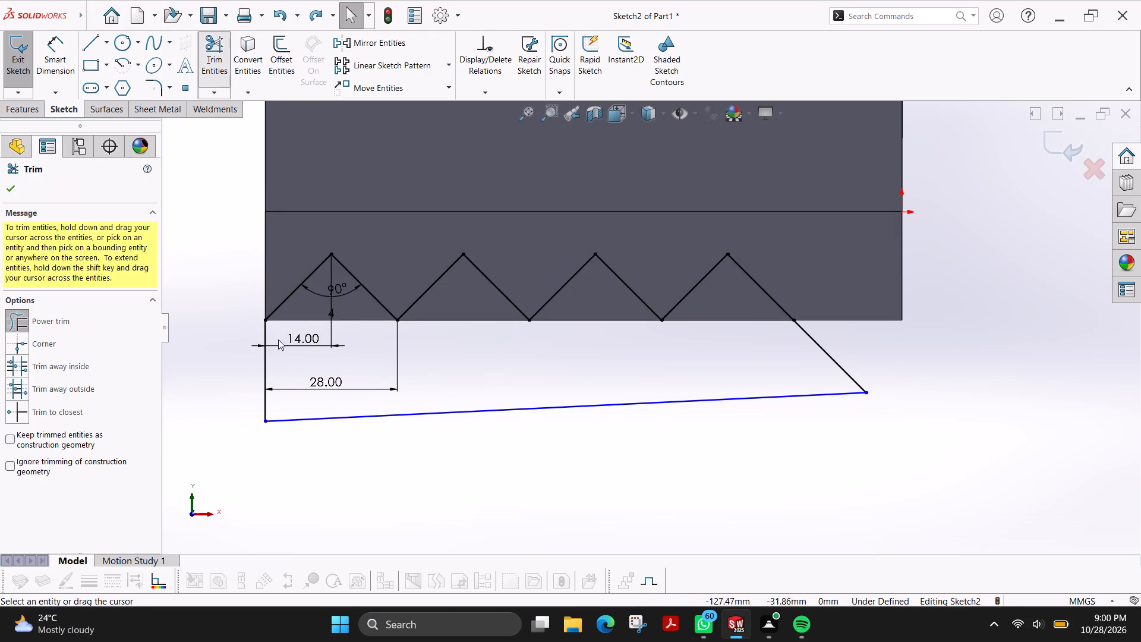
left_click_drag(253, 274, 818, 298)
left_click(205, 65)
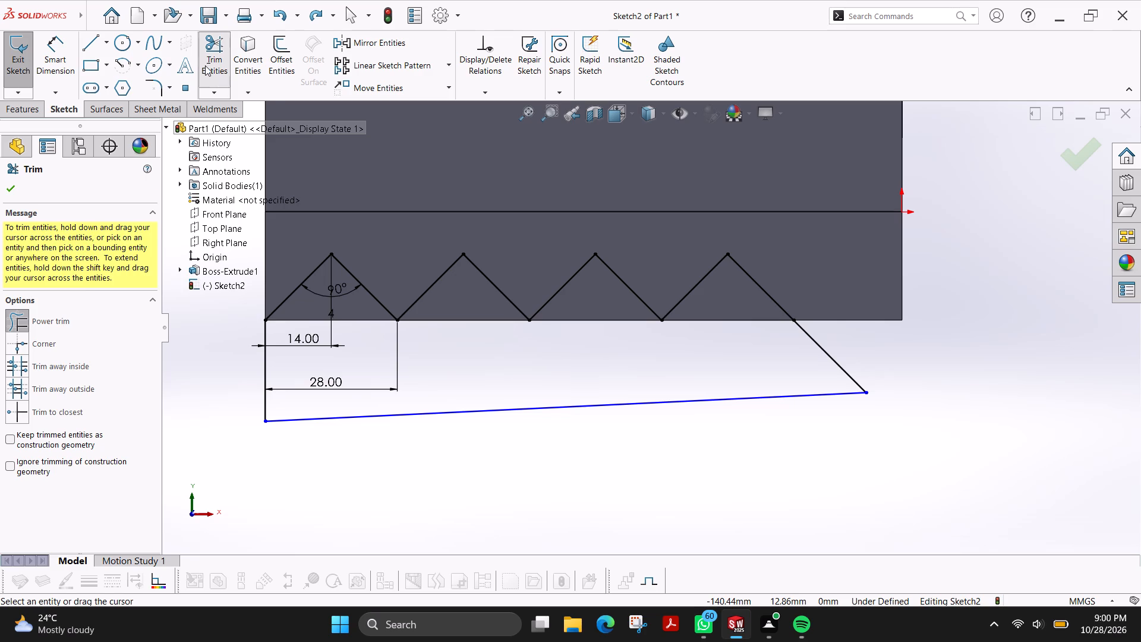
left_click(215, 68)
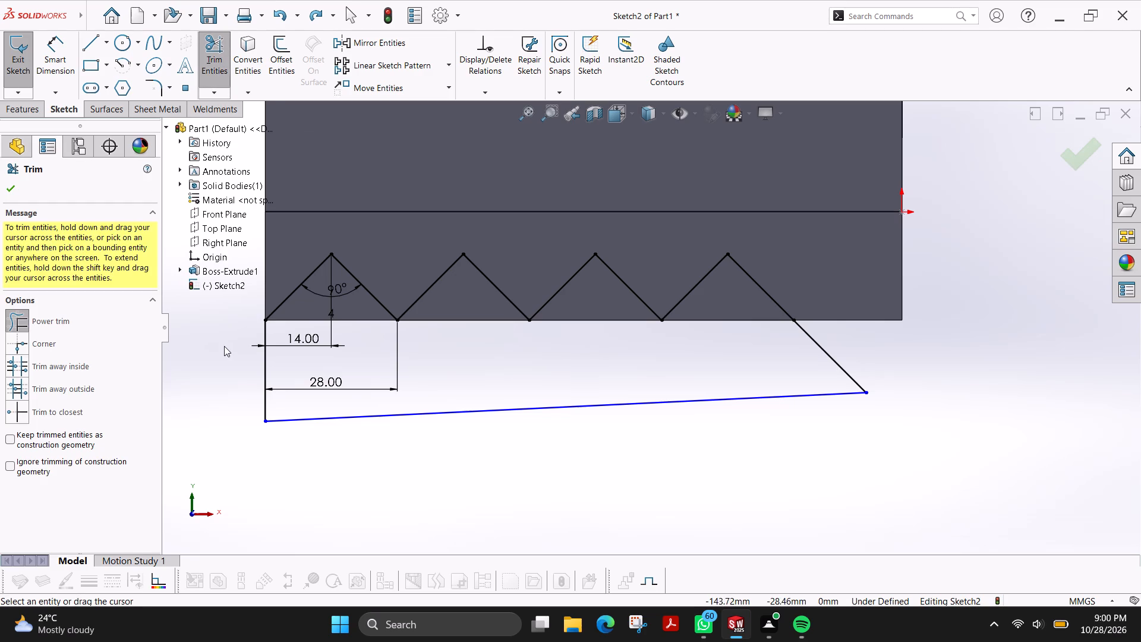
left_click_drag(222, 343, 414, 345)
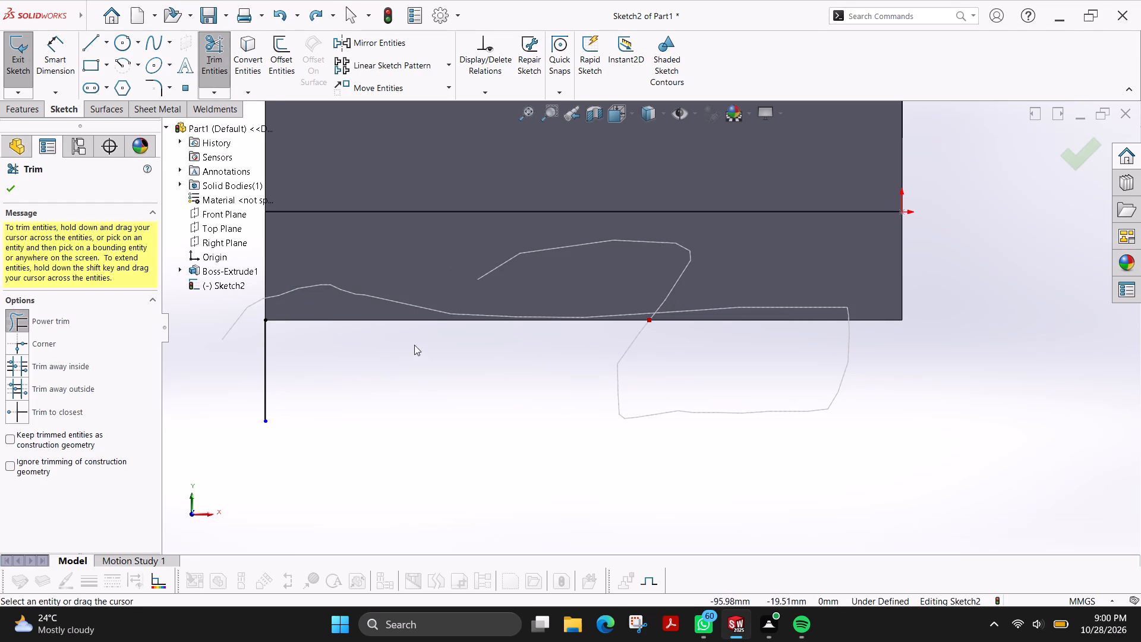
left_click_drag(414, 345, 600, 353)
scroll(694, 347, "up", 2)
scroll(620, 347, "down", 1)
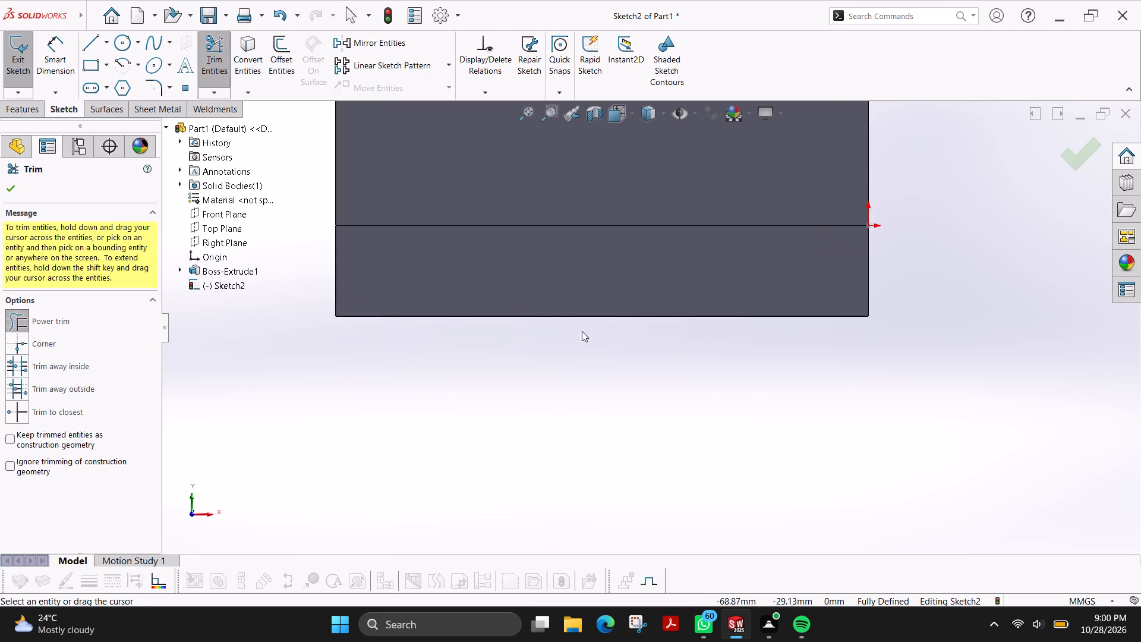
left_click(7, 188)
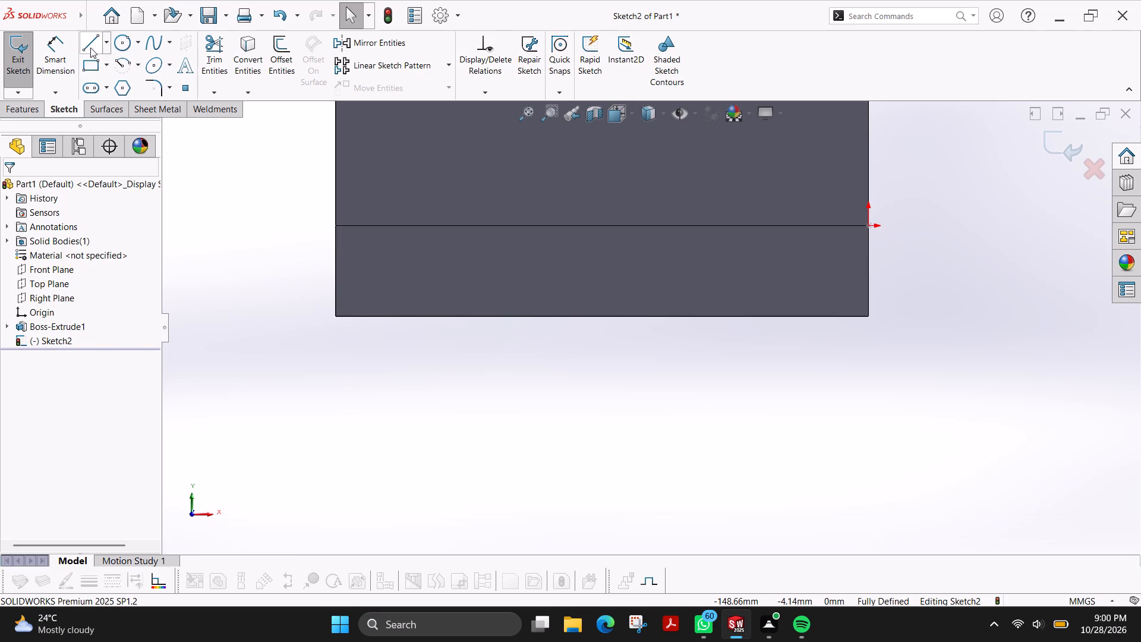
Sketch a continuous zigzag of four inverted Vs along the block's bottom edge from its left corner, about 28, 39.5, 34 and 25 mm wide.
left_click(89, 44)
scroll(354, 313, "down", 2)
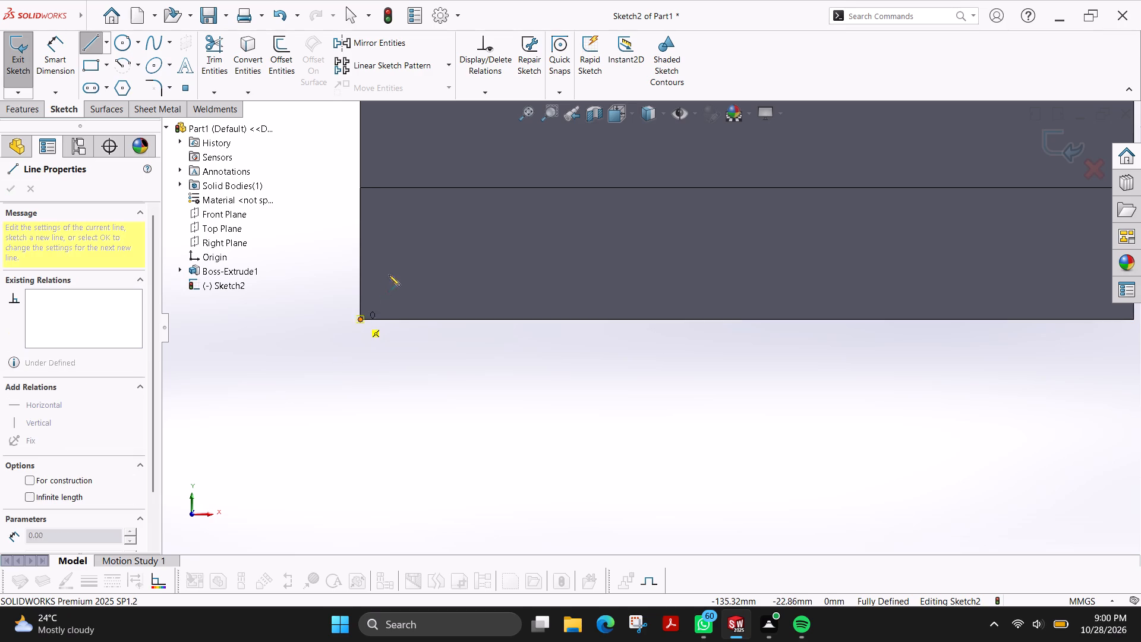
left_click(433, 246)
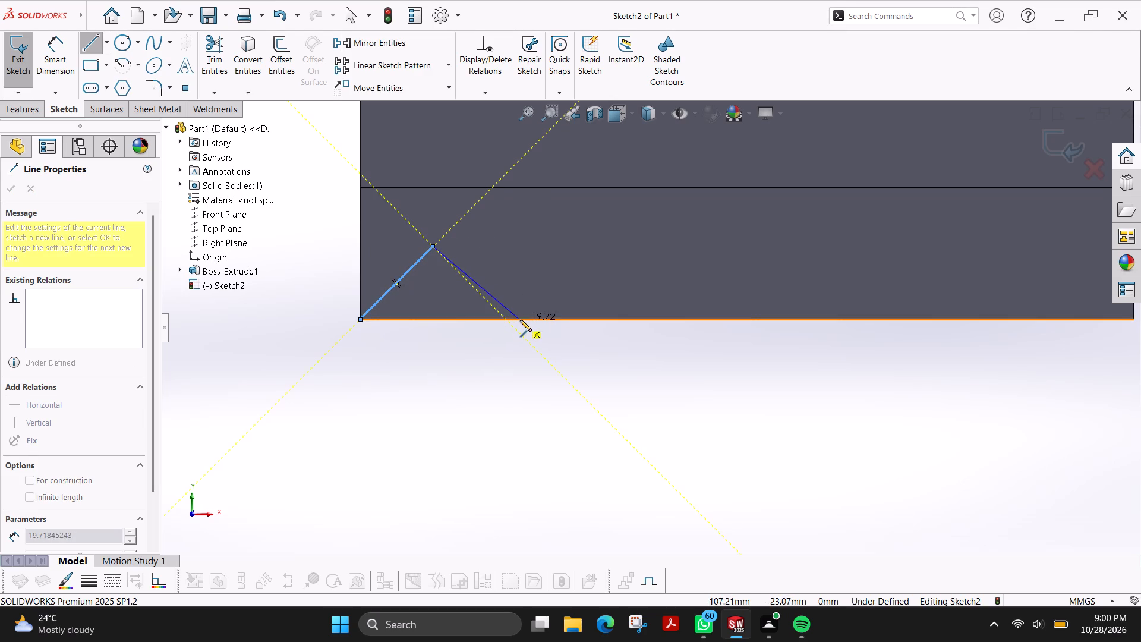
left_click(521, 320)
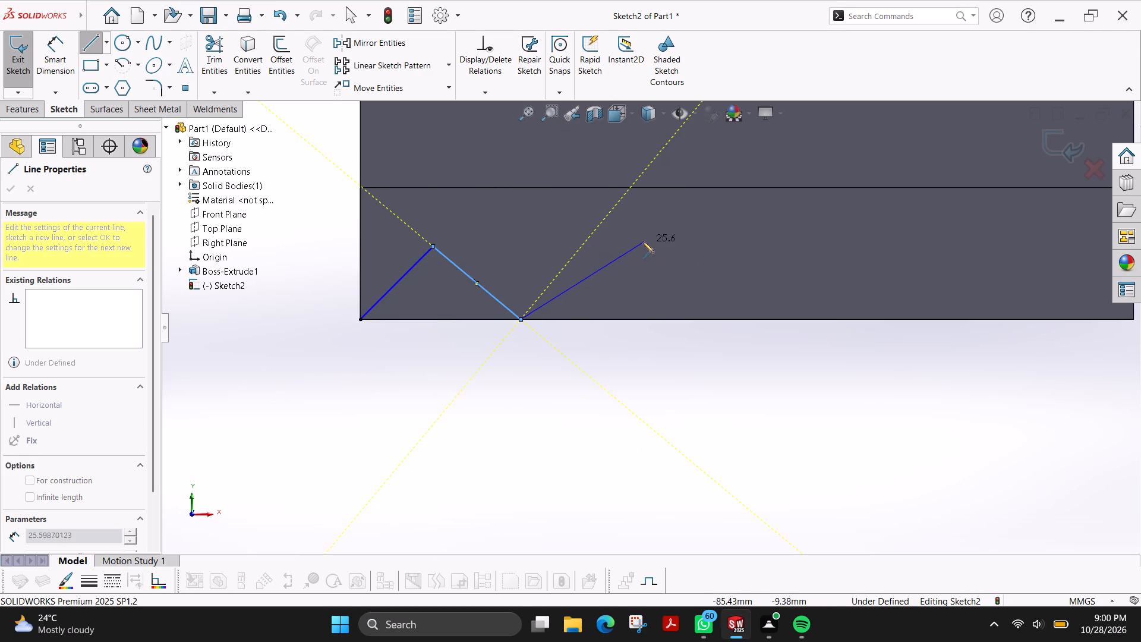
left_click(634, 244)
left_click(746, 318)
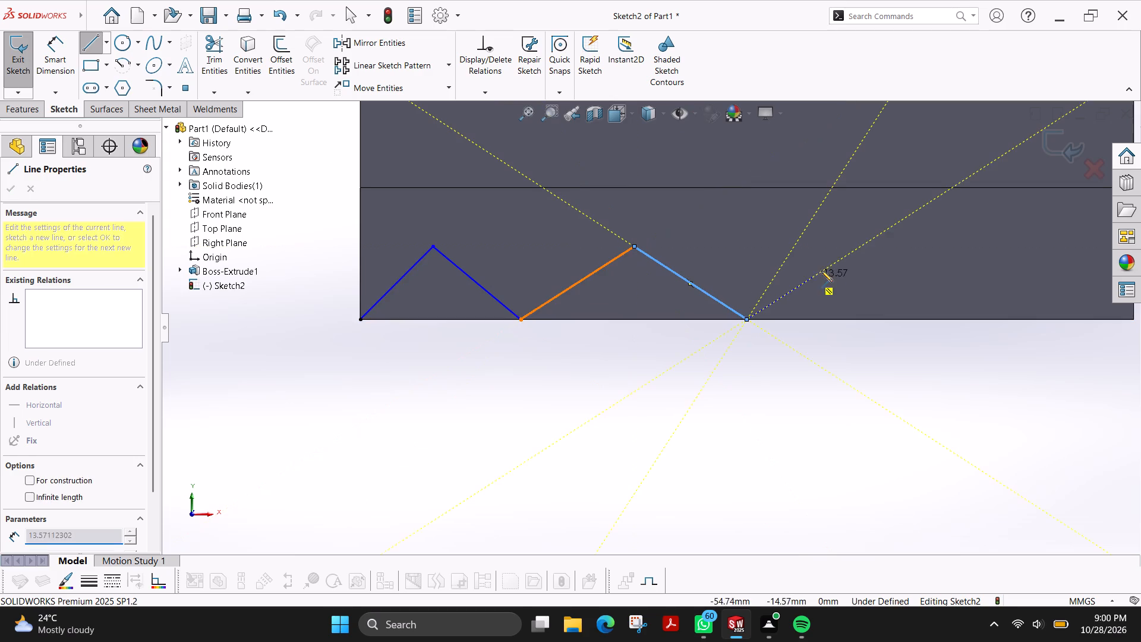
left_click(840, 243)
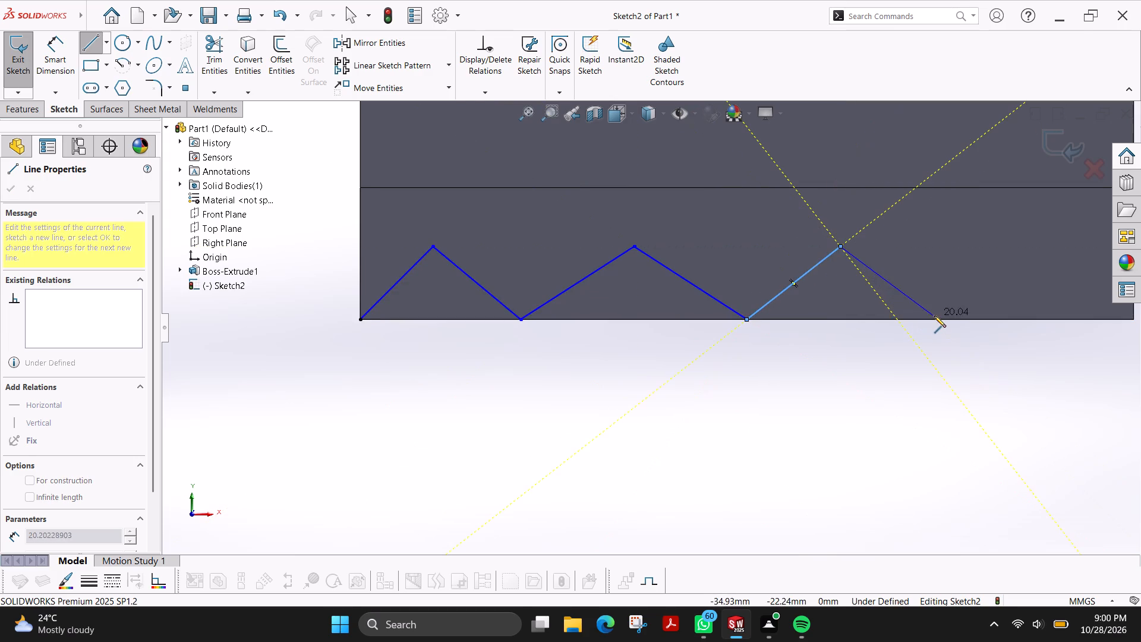
left_click(940, 319)
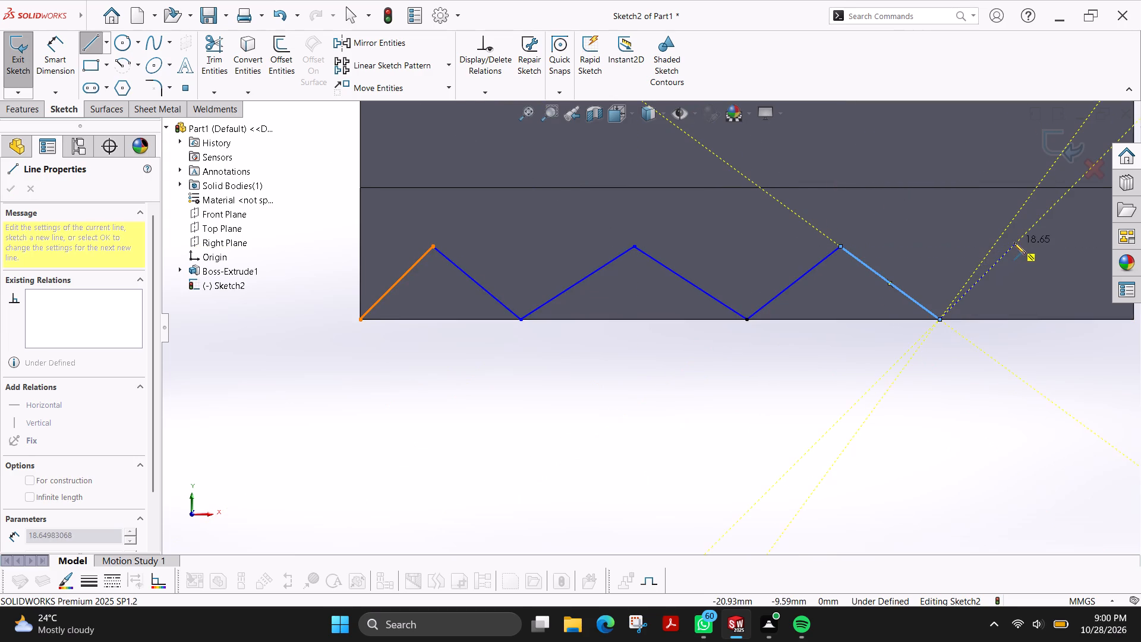
left_click(987, 230)
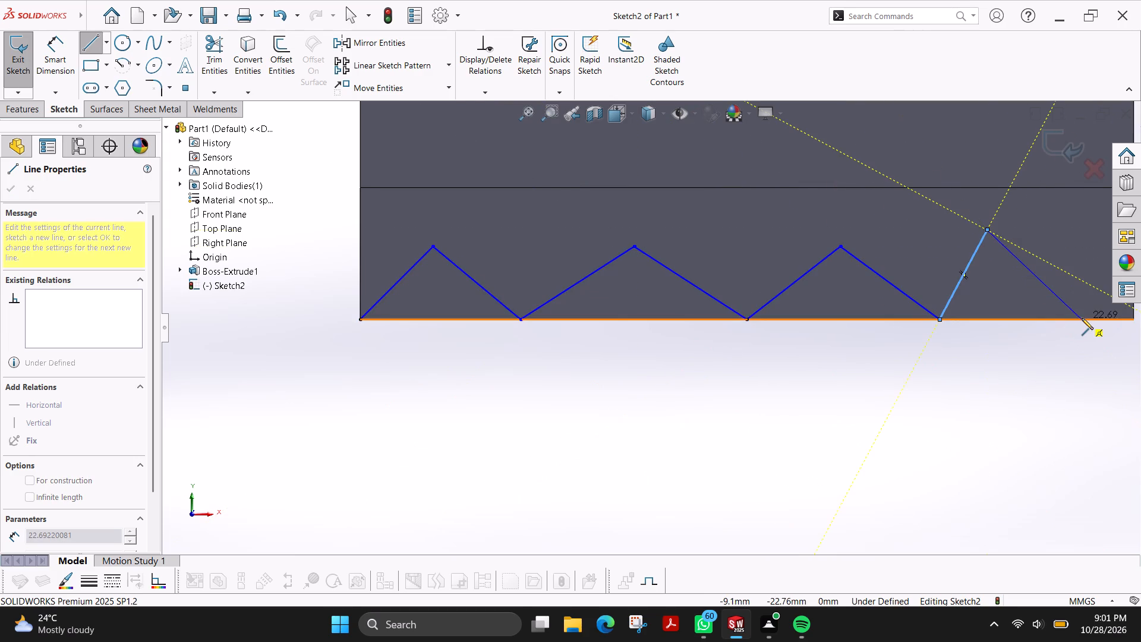
left_click(1082, 318)
scroll(910, 335, "up", 1)
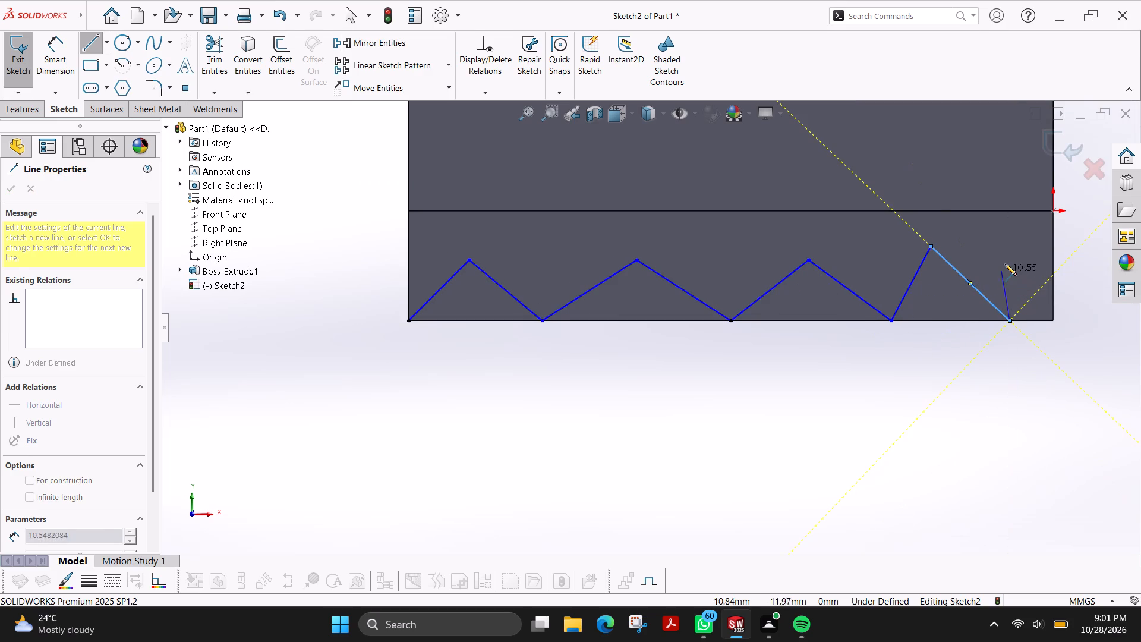
key("Escape")
Dimension the first V's base width along the bottom edge as 28 mm.
scroll(685, 289, "down", 2)
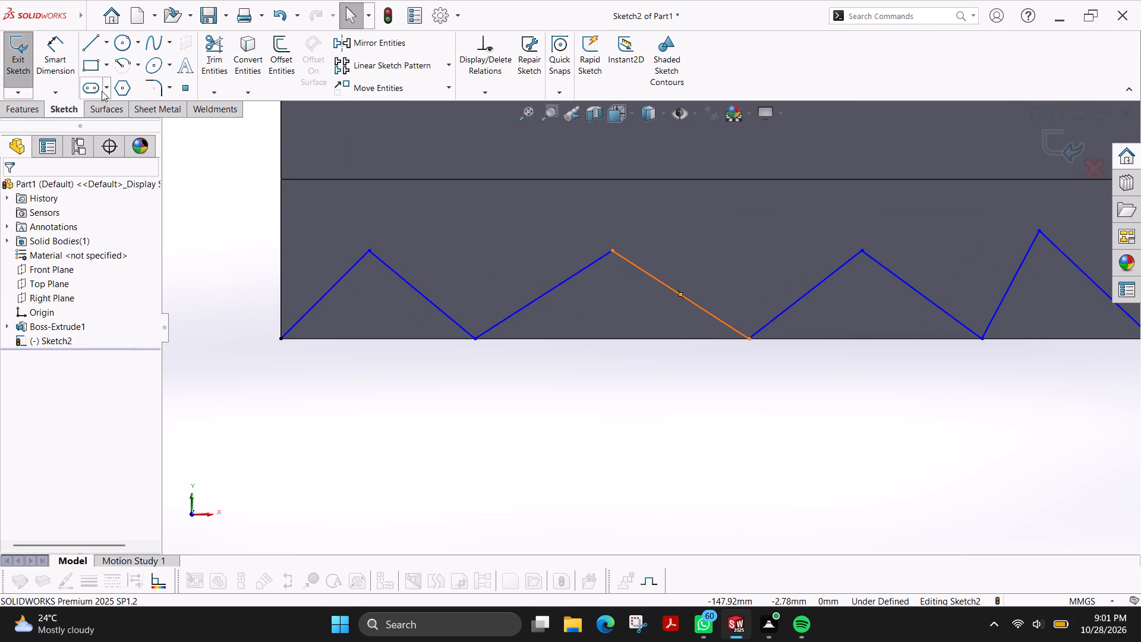
left_click(53, 45)
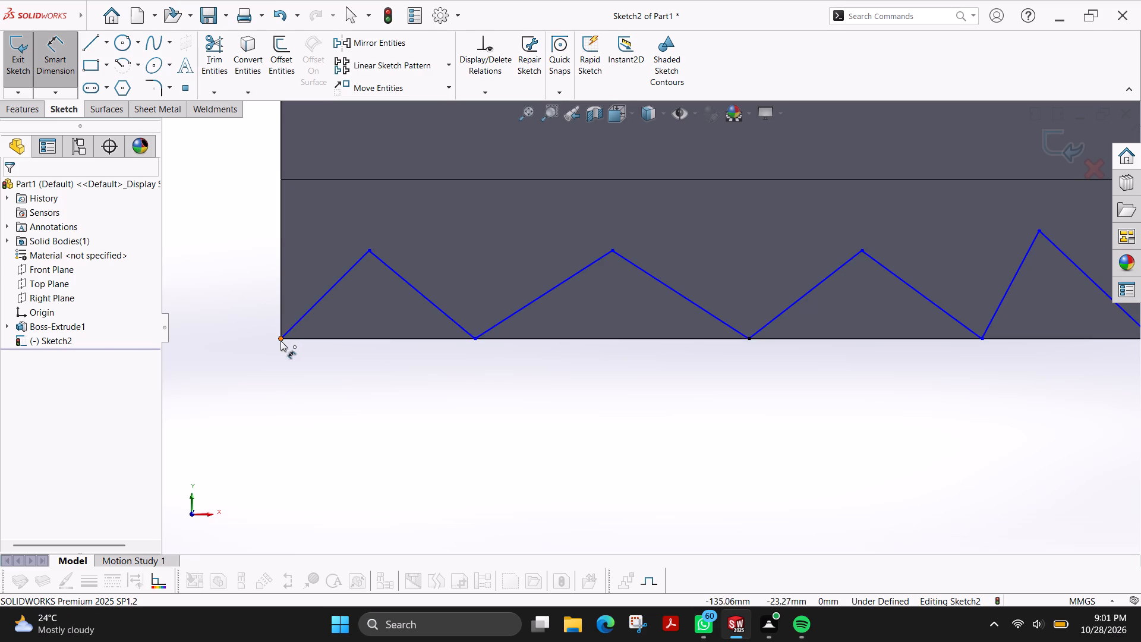
left_click(279, 340)
left_click(475, 338)
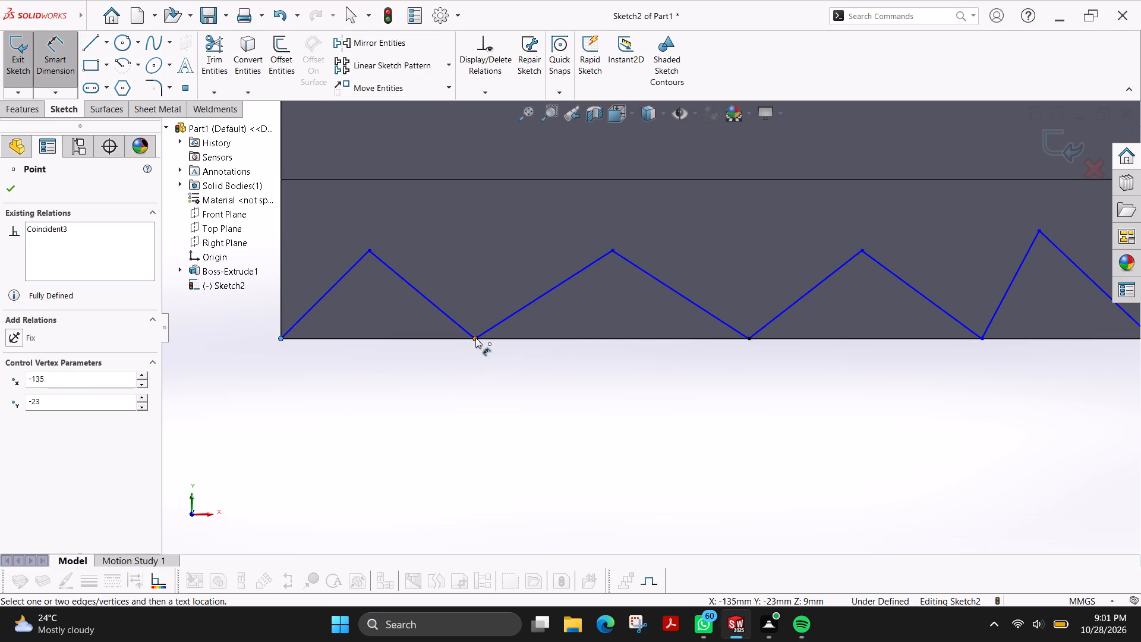
left_click(397, 398)
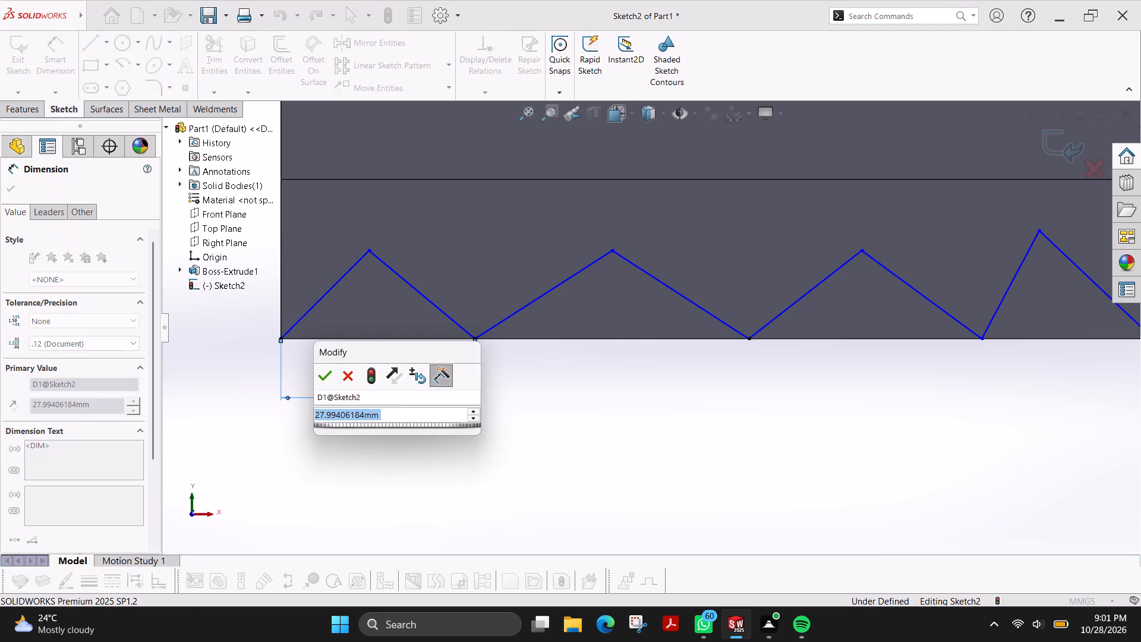
type("28")
key("Return")
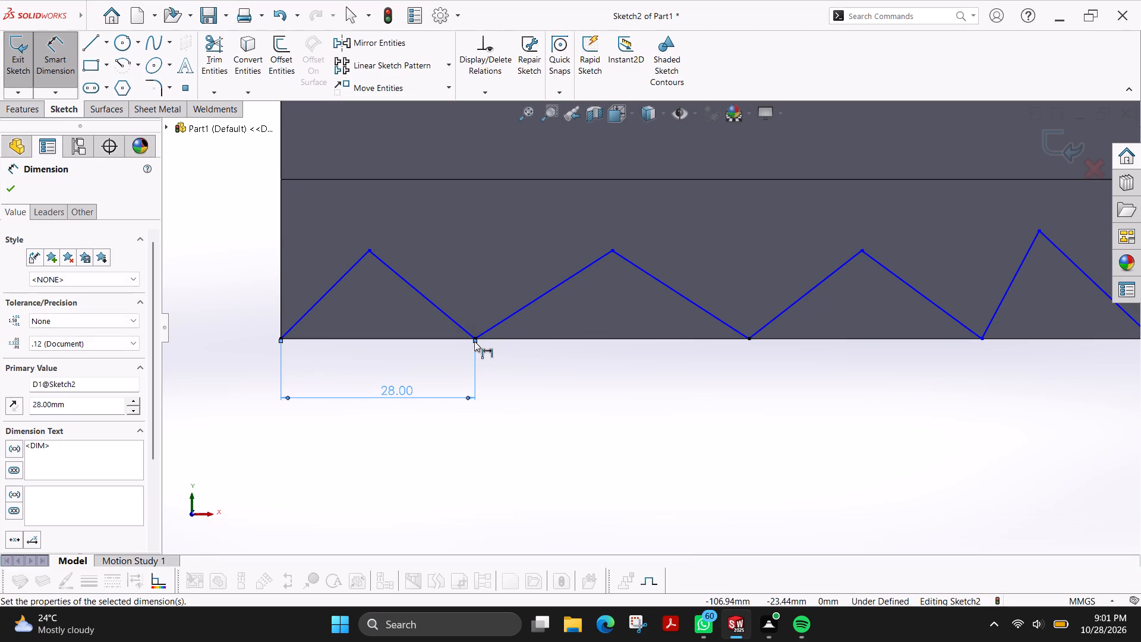
Add a driven dimension across the second V's base and try to edit its value.
left_click(474, 338)
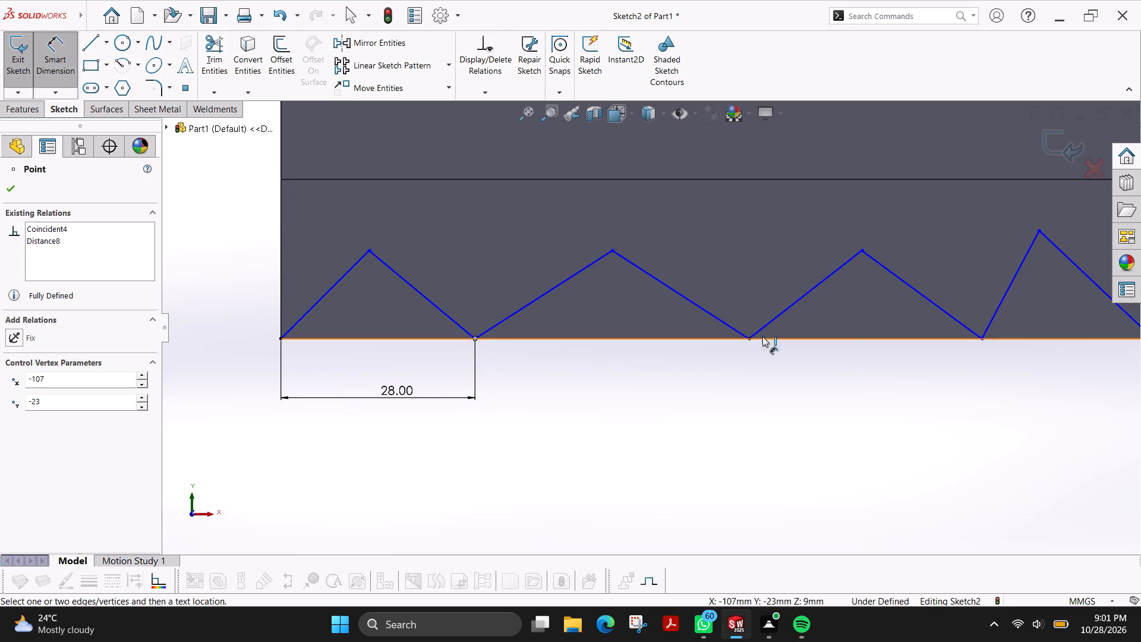
left_click(750, 340)
left_click(616, 394)
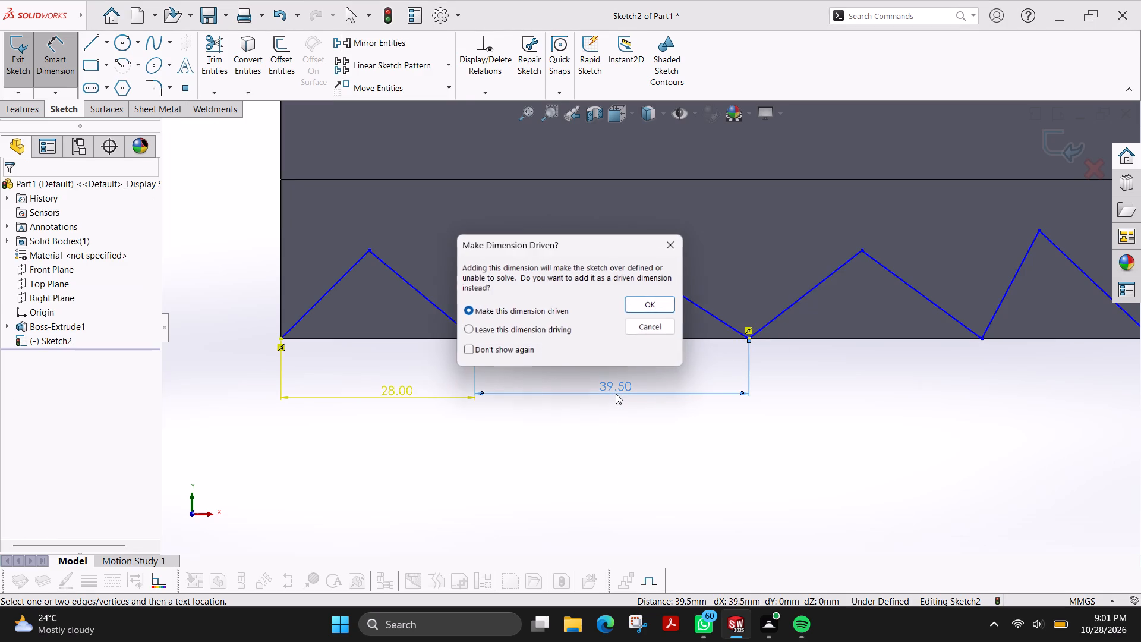
type("28")
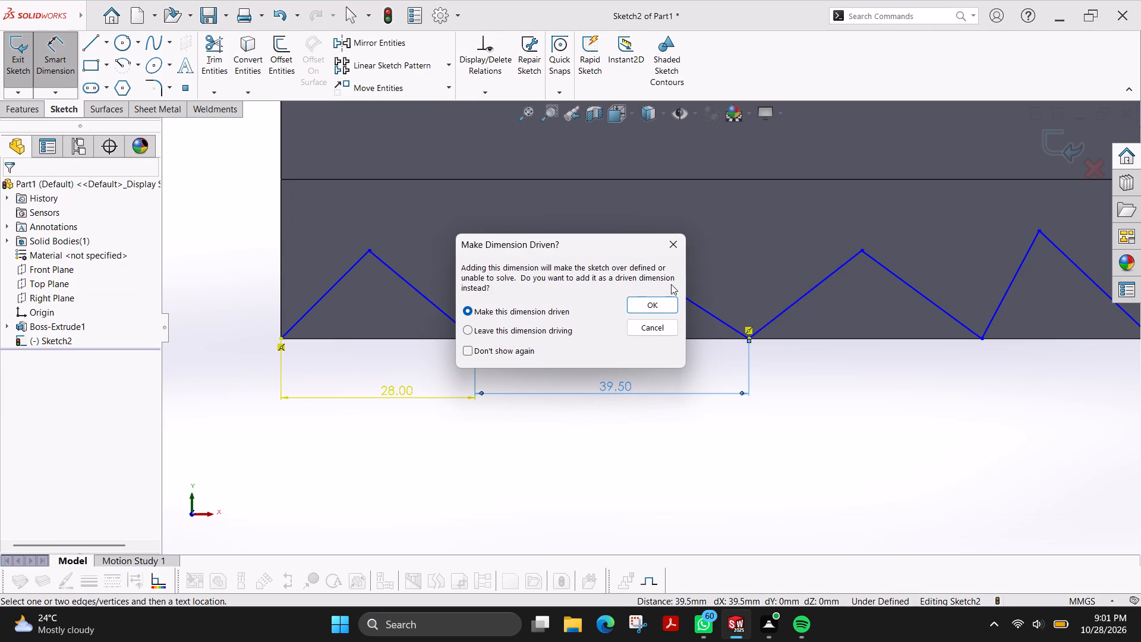
left_click(653, 303)
double_click(609, 392)
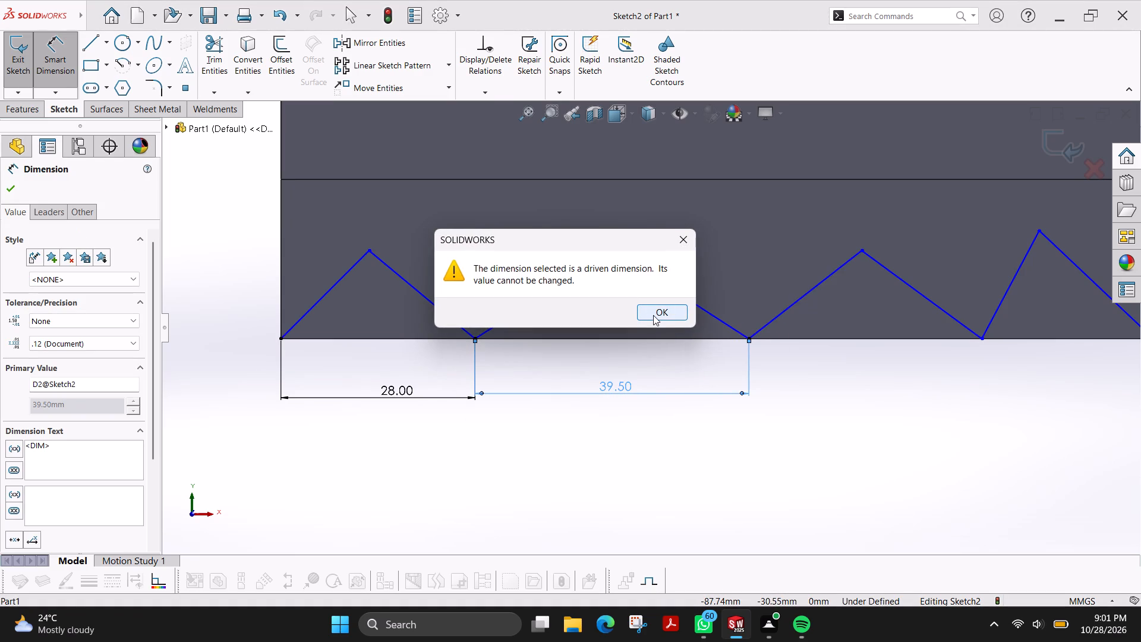
left_click(653, 315)
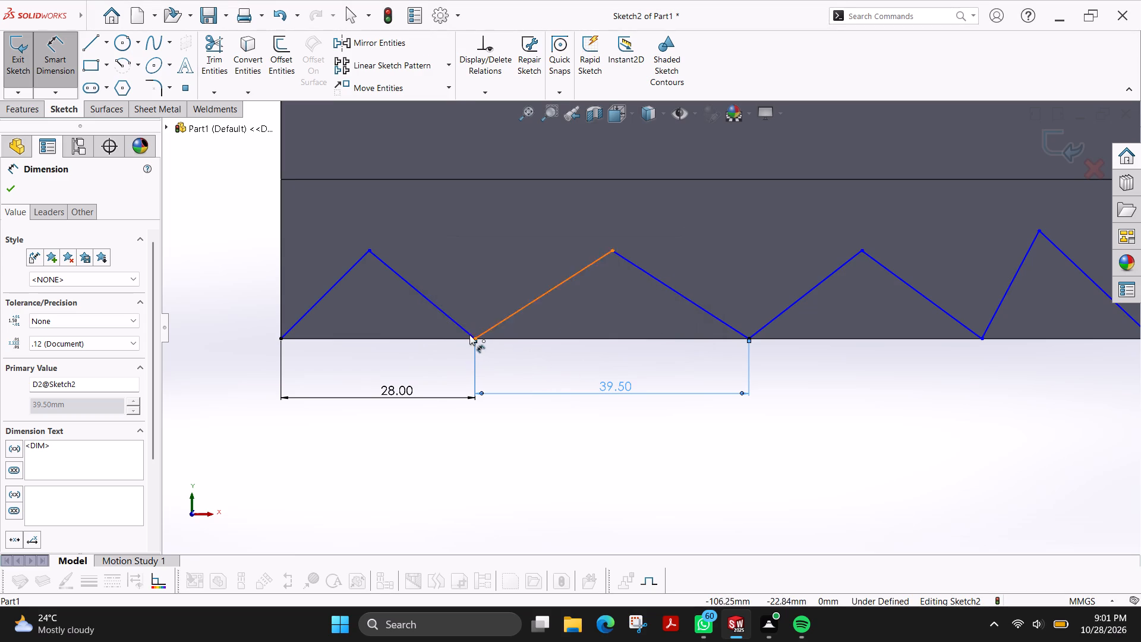
Dimension the third V's base width along the bottom edge as 28 mm.
left_click(752, 336)
left_click(984, 339)
left_click(891, 401)
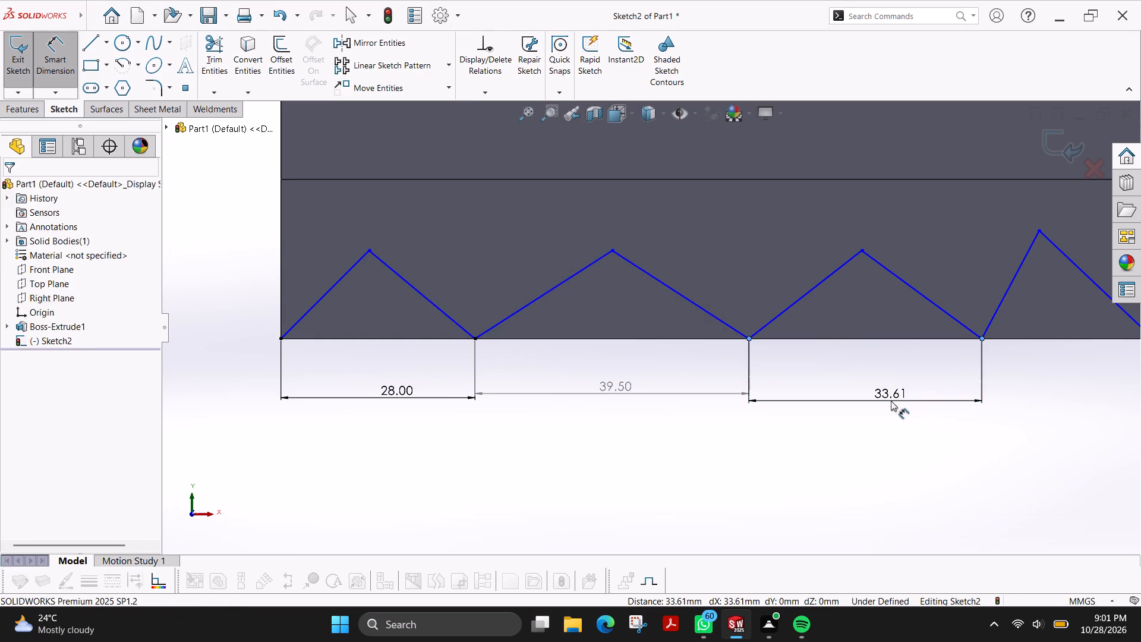
type("28")
key("Return")
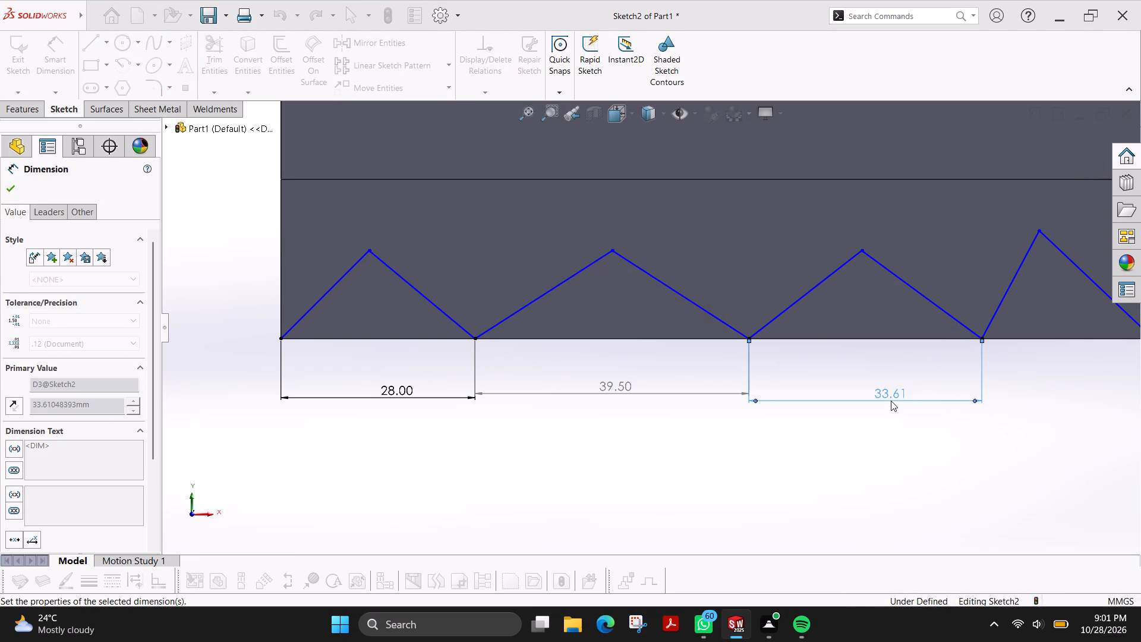
Dimension the fourth V's base width along the bottom edge as 28 mm and end dimensioning.
scroll(914, 396, "up", 2)
left_click(853, 334)
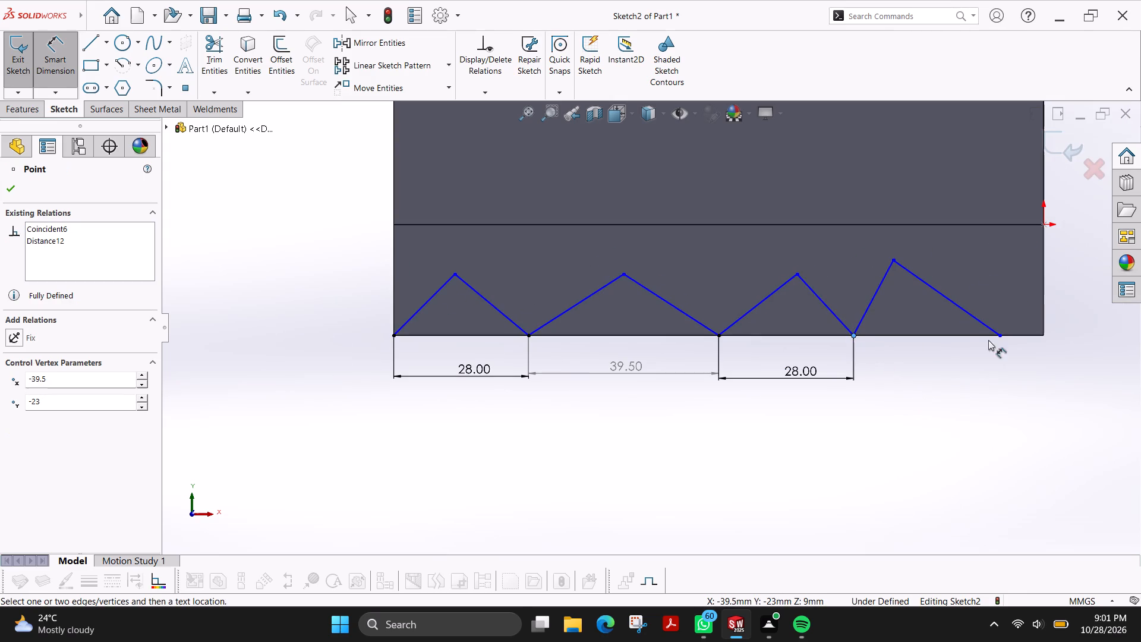
left_click(1001, 336)
left_click(945, 377)
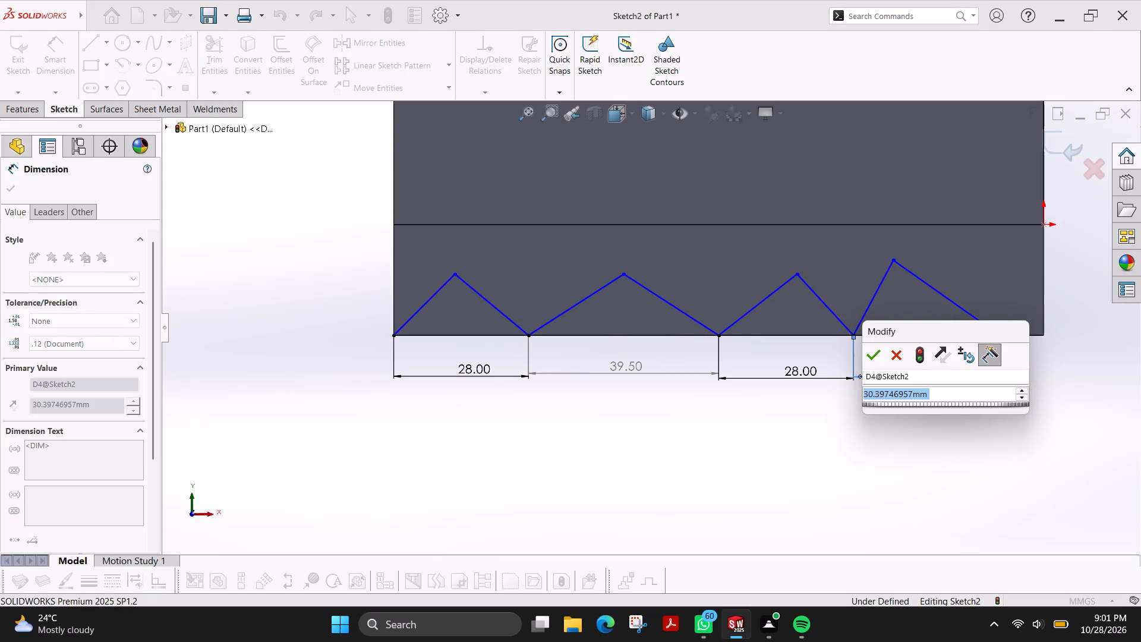
type("28")
key("Return")
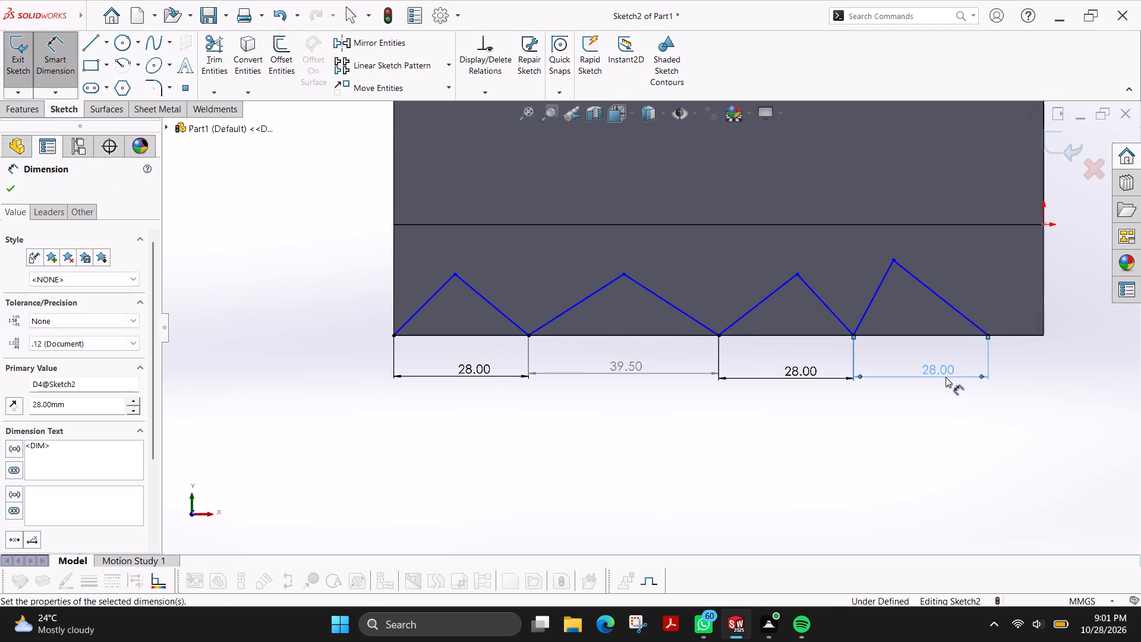
key("Escape")
Select the driven width dimension under the second V.
left_click(634, 361)
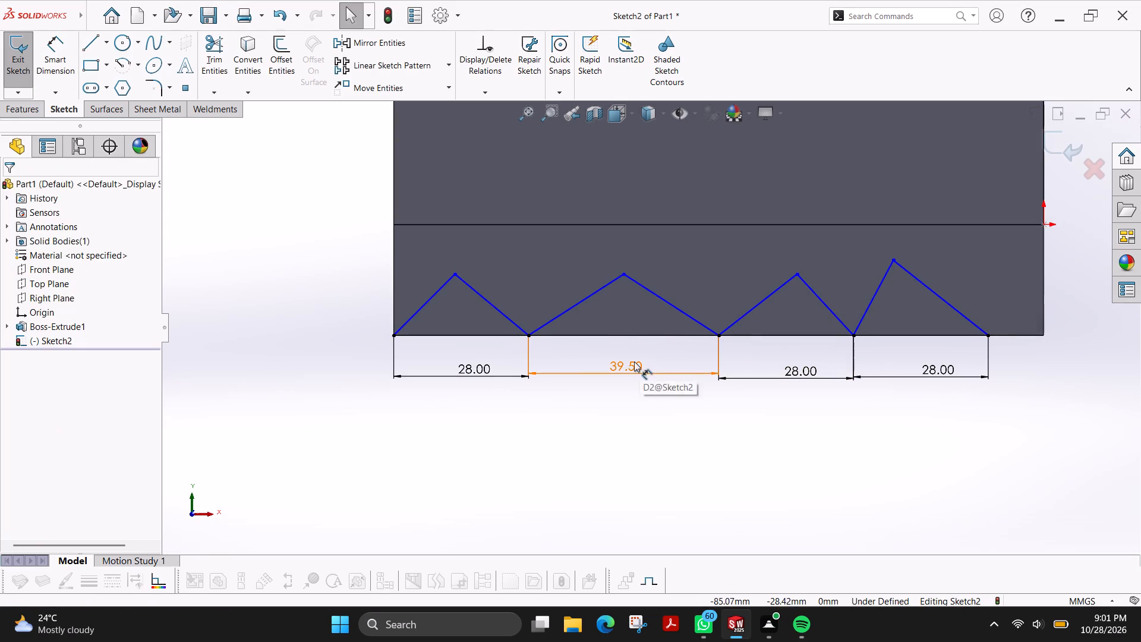
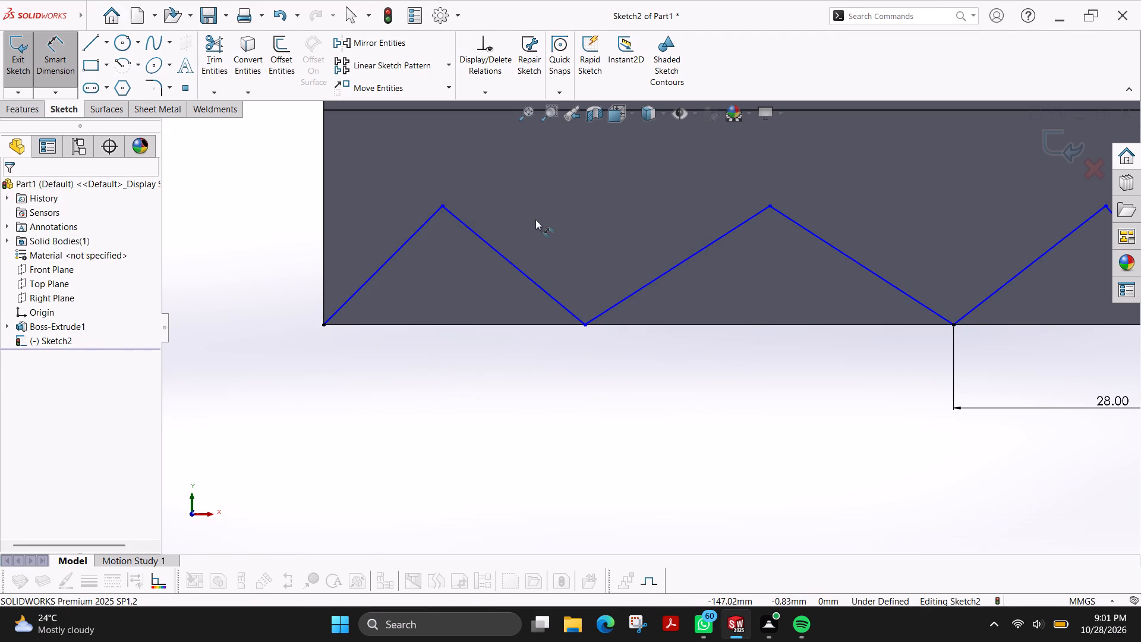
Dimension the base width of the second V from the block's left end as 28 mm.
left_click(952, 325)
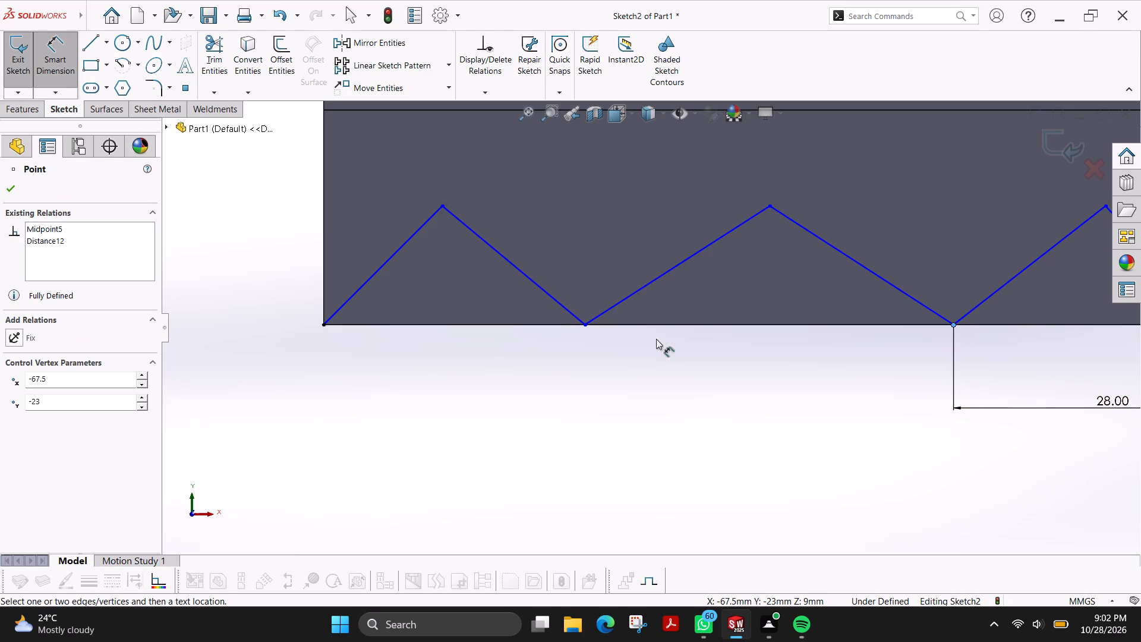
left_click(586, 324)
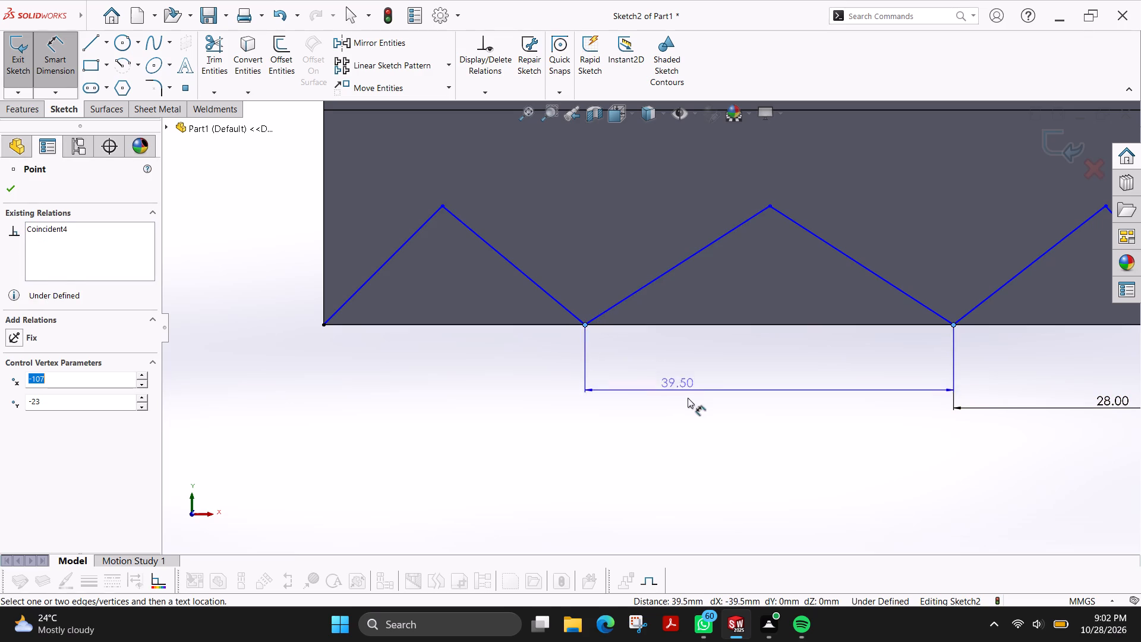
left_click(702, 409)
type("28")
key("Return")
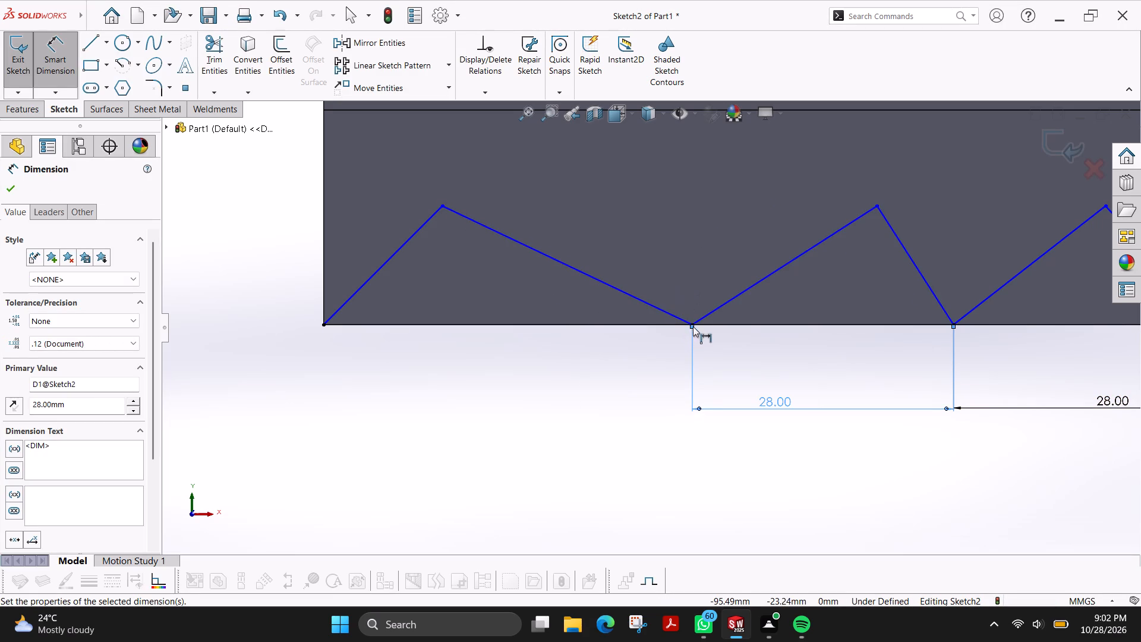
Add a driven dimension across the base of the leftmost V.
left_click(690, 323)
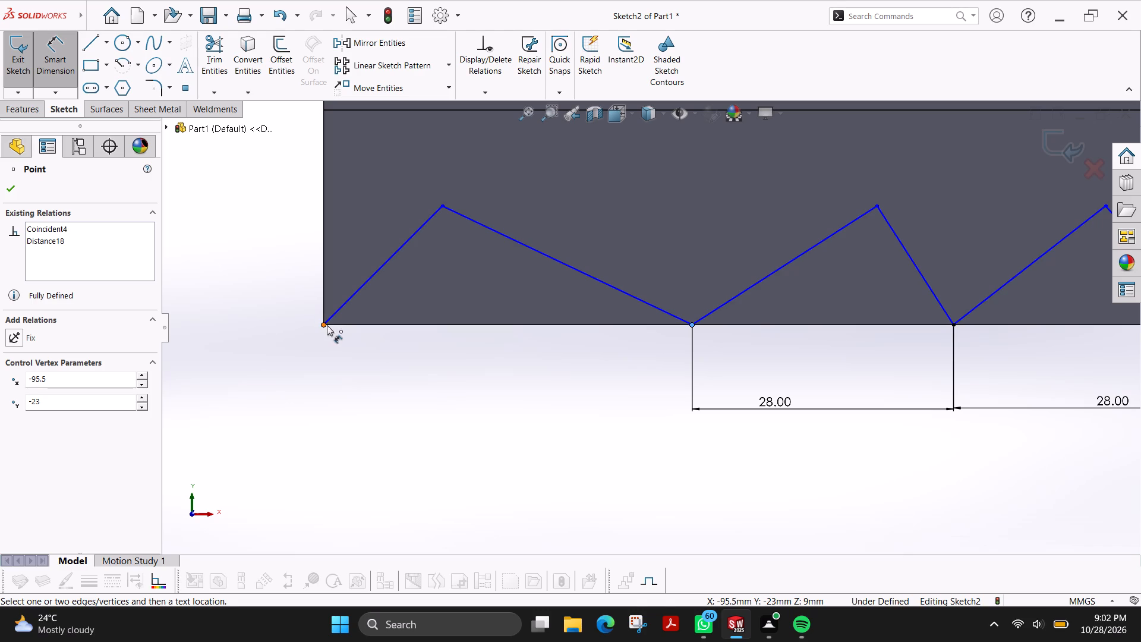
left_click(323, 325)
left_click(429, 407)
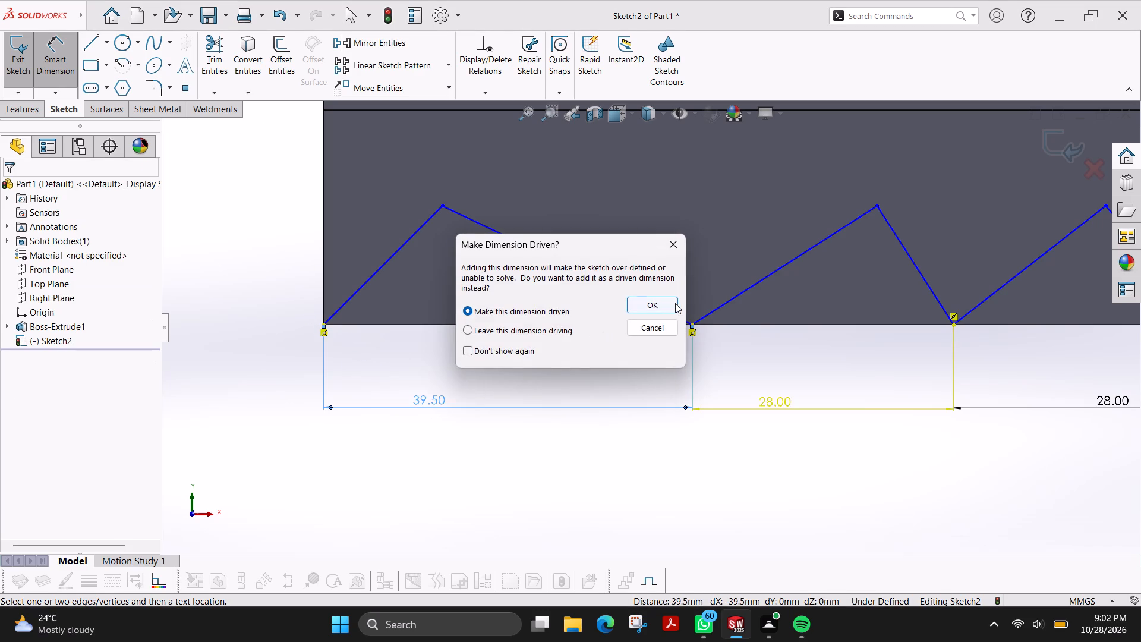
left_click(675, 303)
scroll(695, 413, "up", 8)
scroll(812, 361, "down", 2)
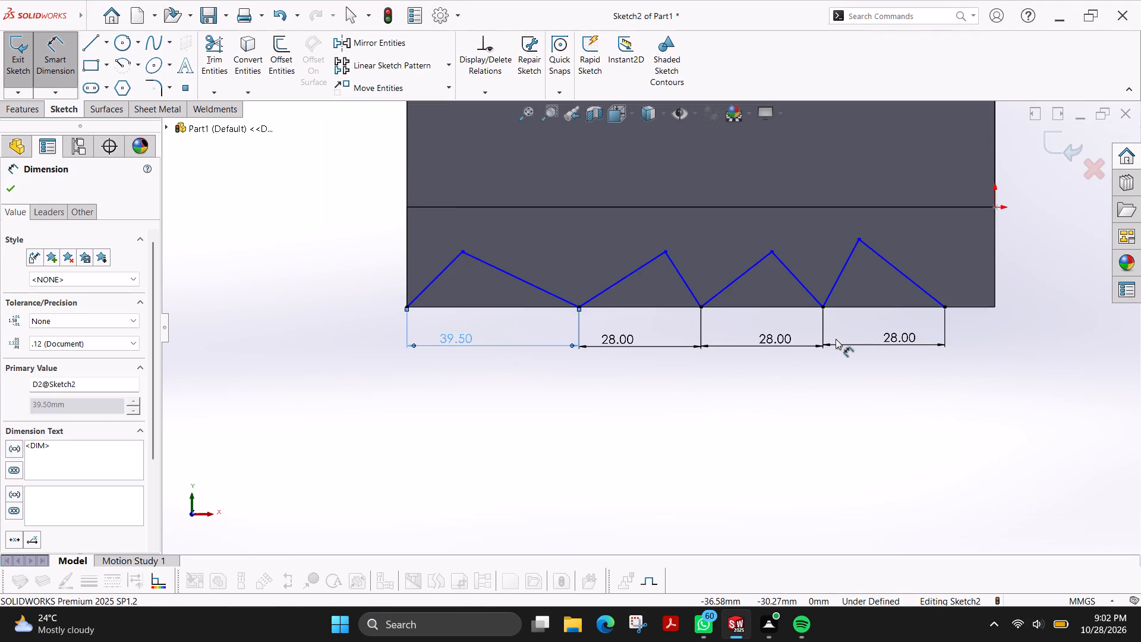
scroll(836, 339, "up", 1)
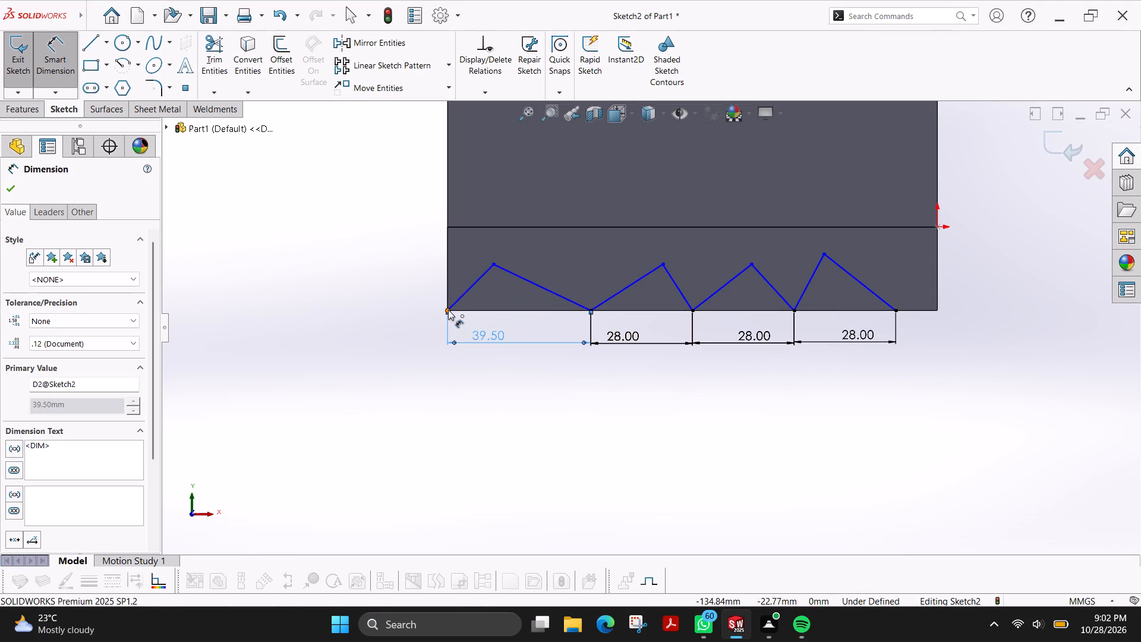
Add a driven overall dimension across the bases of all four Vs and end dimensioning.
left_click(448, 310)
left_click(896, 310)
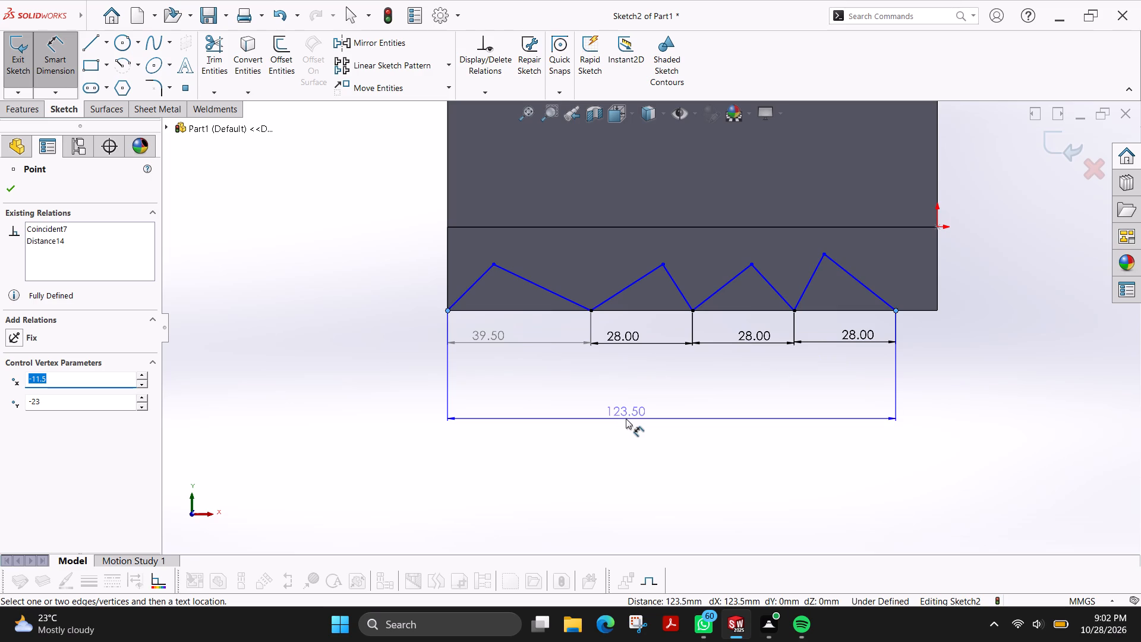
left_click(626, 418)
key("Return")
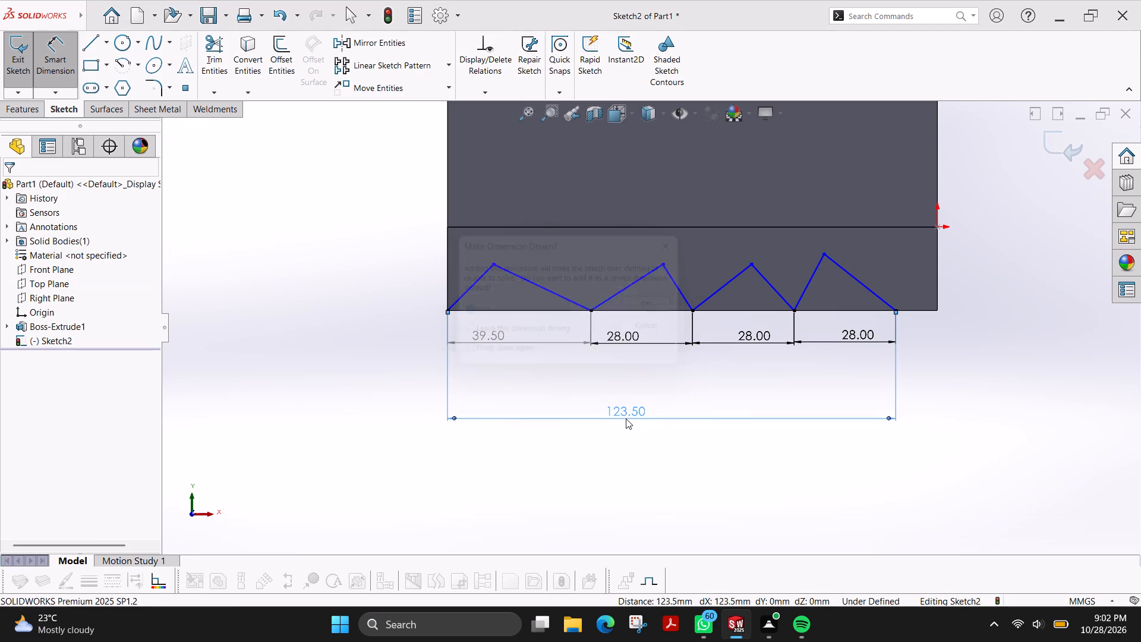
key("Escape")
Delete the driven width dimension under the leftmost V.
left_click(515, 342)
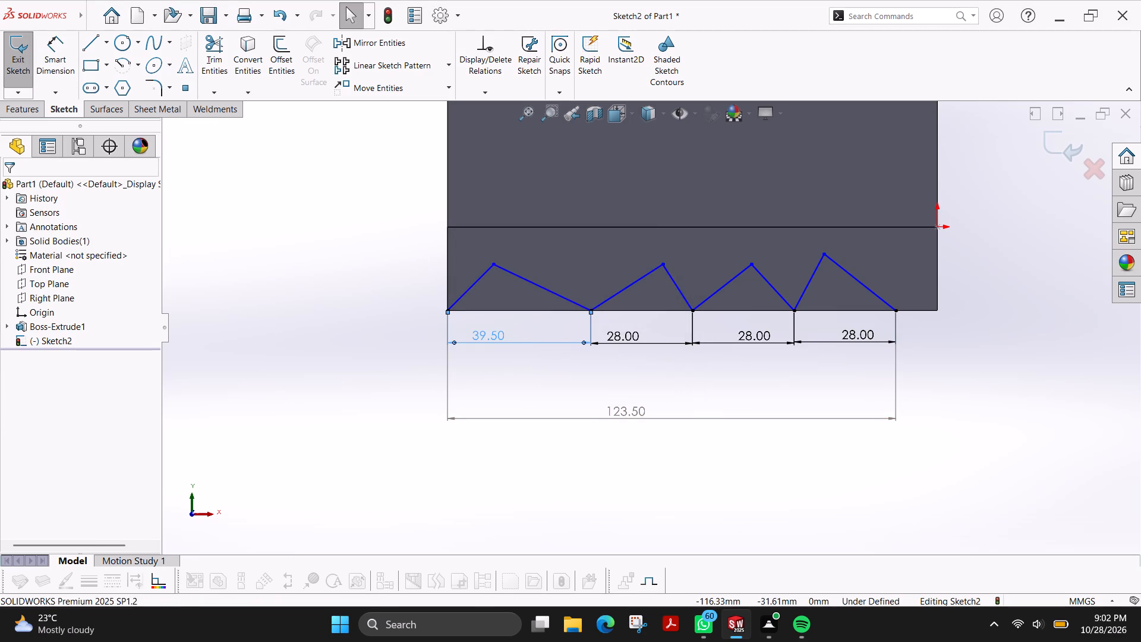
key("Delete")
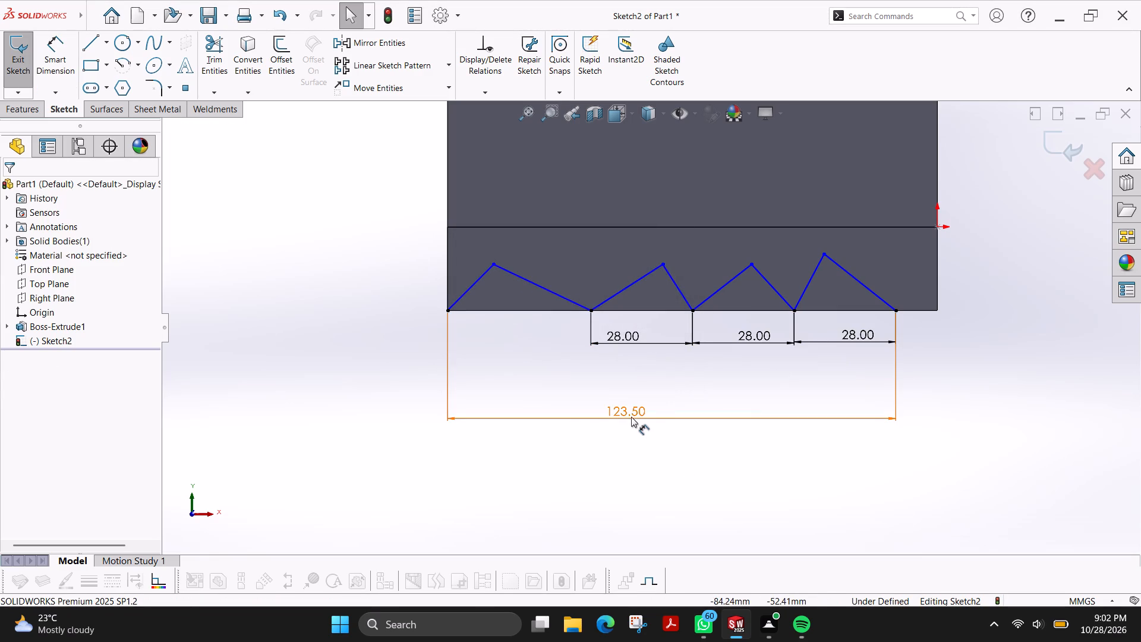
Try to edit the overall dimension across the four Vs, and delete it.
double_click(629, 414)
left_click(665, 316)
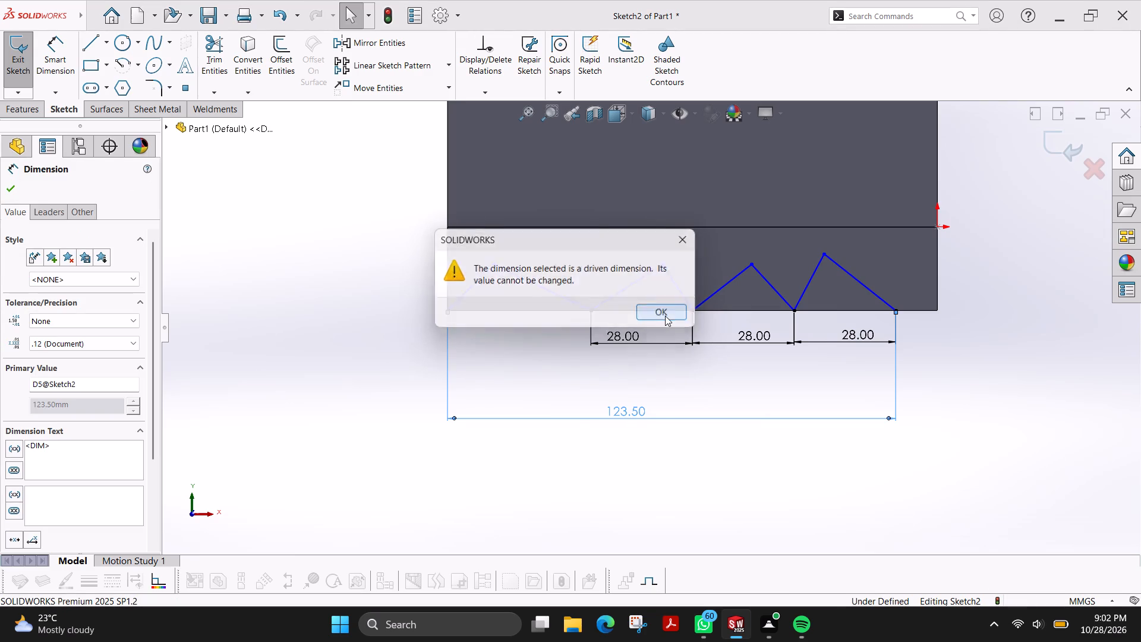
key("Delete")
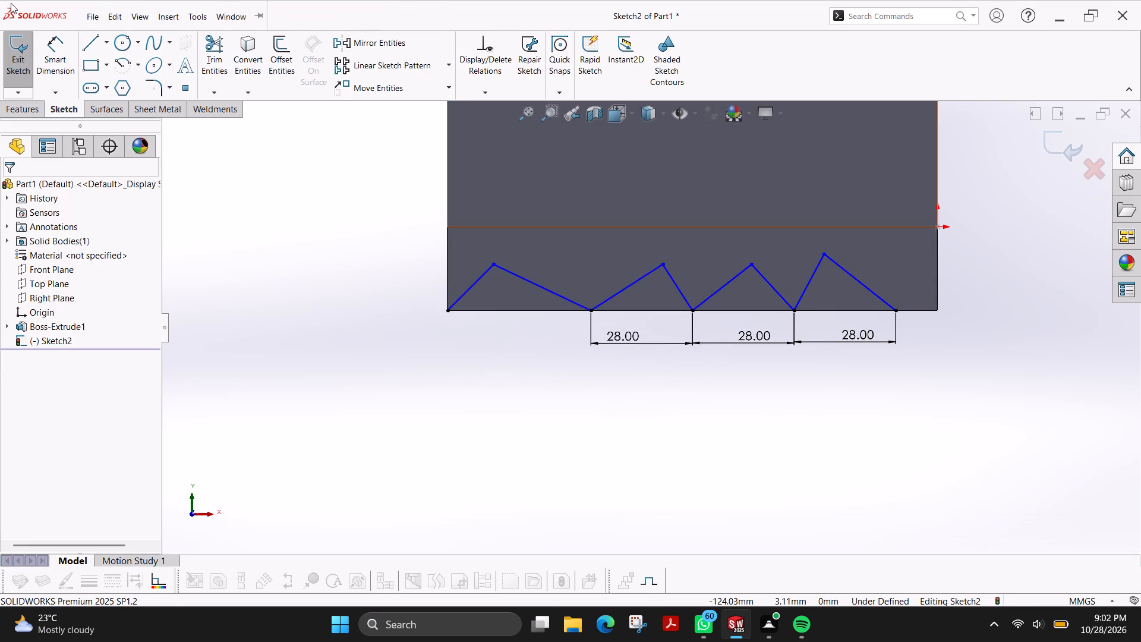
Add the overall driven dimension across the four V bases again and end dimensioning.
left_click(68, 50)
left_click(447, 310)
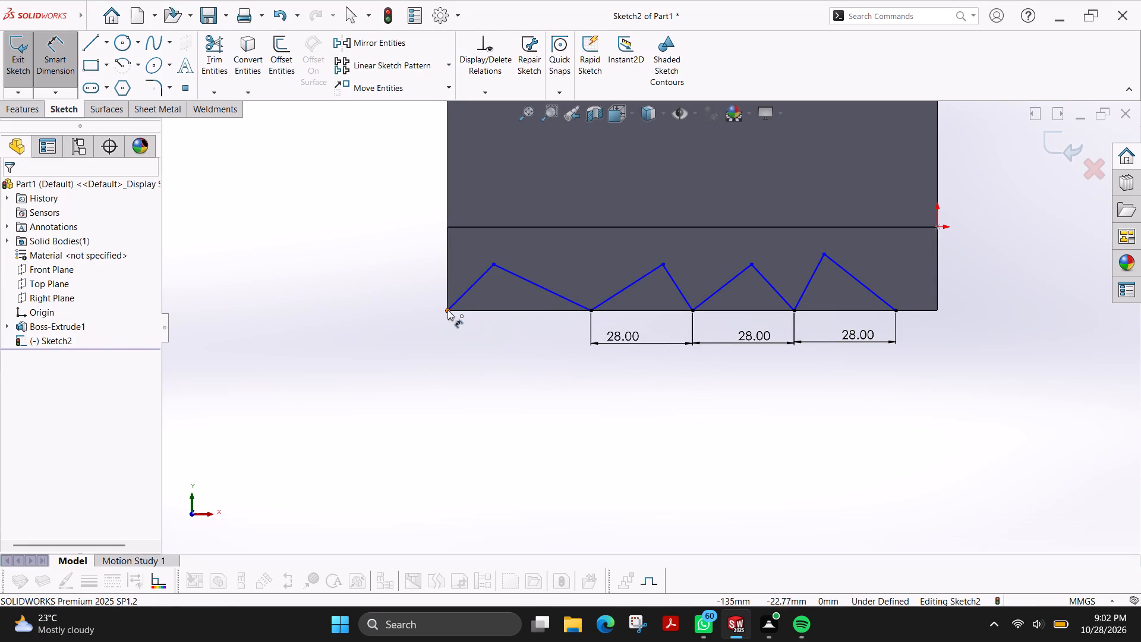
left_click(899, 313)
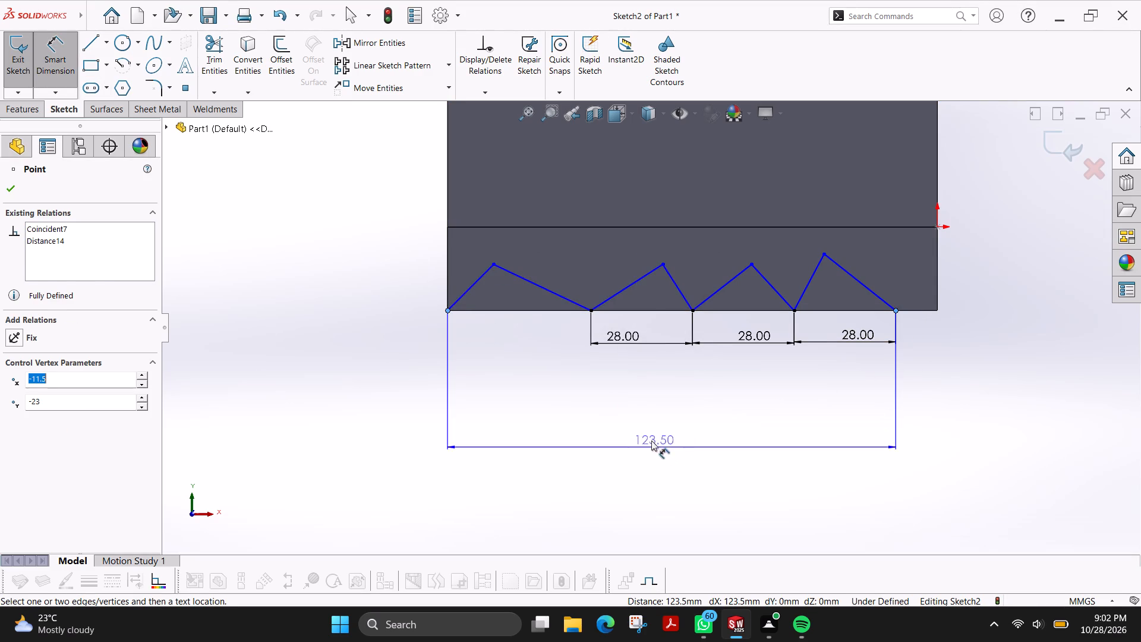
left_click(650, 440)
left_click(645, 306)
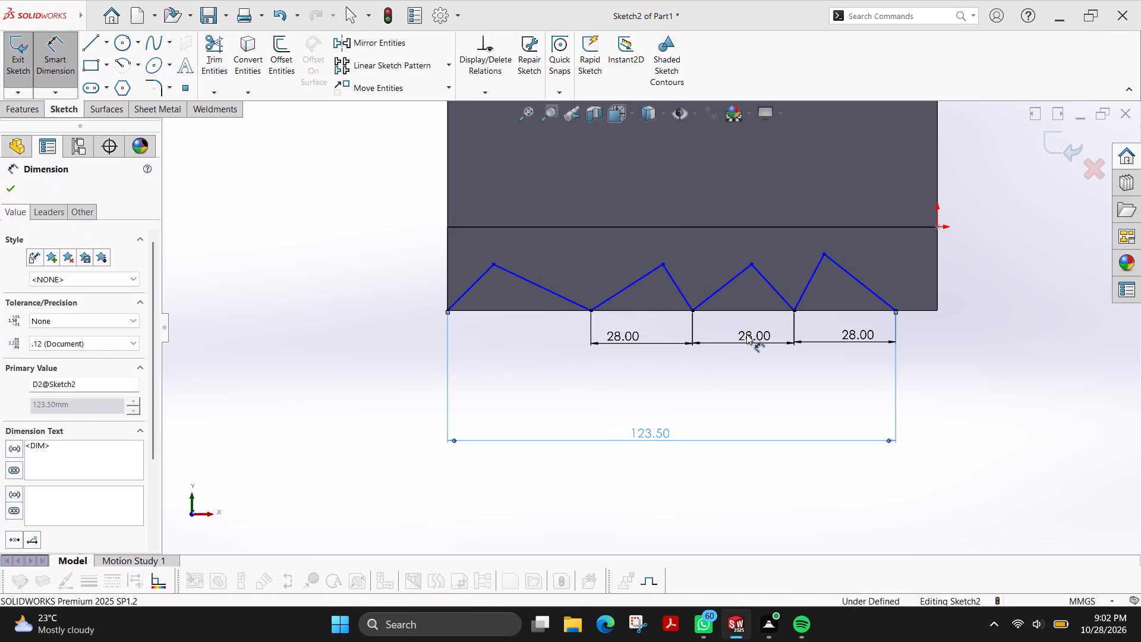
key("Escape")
Undo the redrawn V sketch and its dimensions, back to the patterned 90° notch profile with the 14 mm and 28 mm dimensions.
scroll(788, 377, "up", 1)
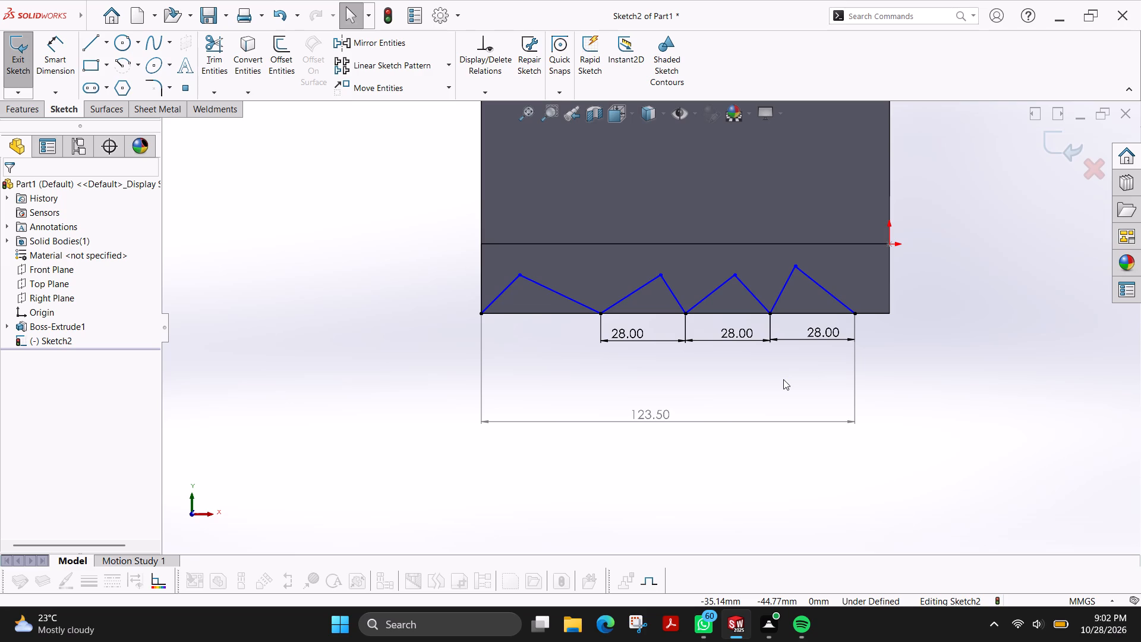
key("ctrl+z")
key("ctrl+z")
key("ctrl+z")
key("ctrl+z")
key("ctrl+z")
key("ctrl+z")
key("ctrl+z")
key("ctrl+z")
key("ctrl+z")
key("ctrl+z")
key("ctrl+z")
key("ctrl+z")
key("ctrl+z")
key("ctrl+z")
key("ctrl+z")
key("ctrl+z")
key("ctrl+z")
key("ctrl+z")
key("ctrl+z")
key("ctrl+z")
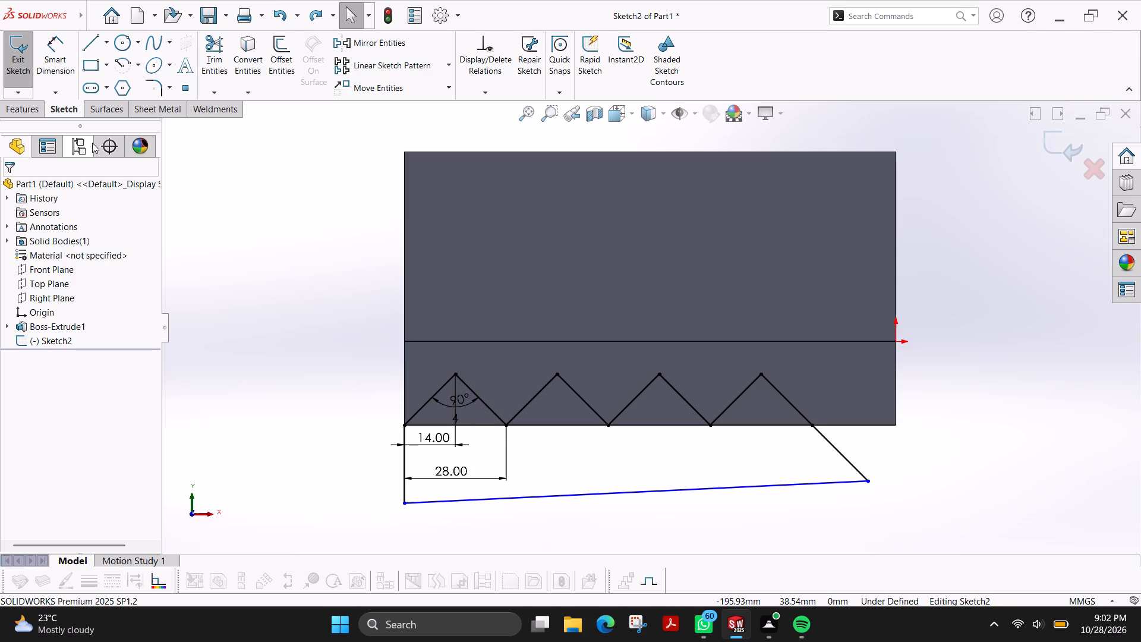
Check the notch profile for gaps and contour problems with Repair Sketch.
left_click(532, 86)
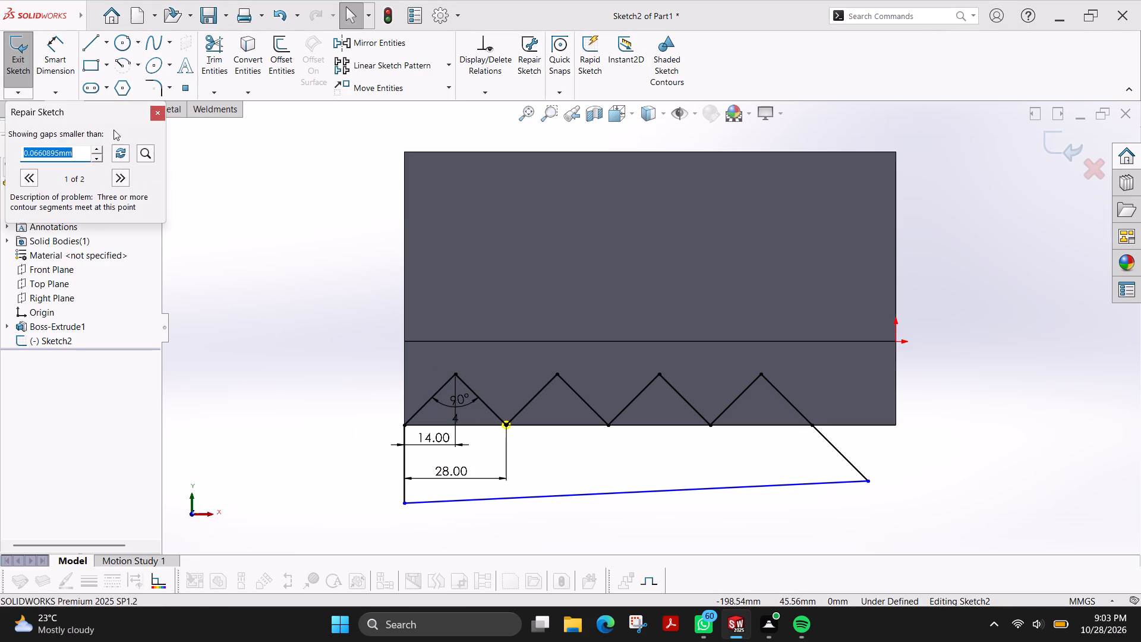
left_click(148, 157)
key("Escape")
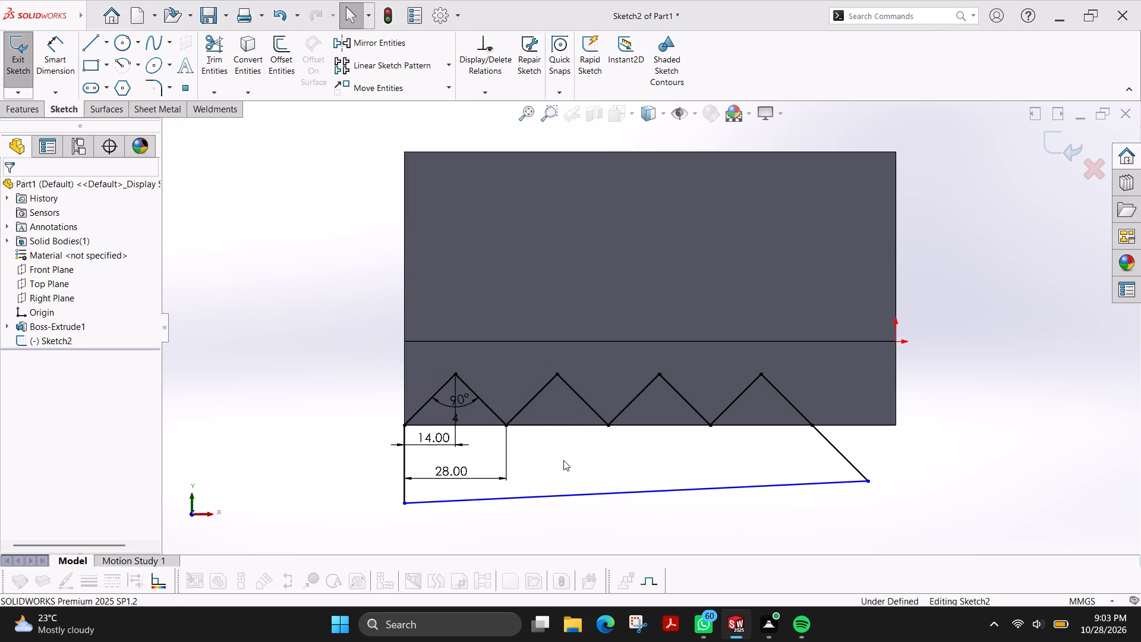
Delete the 28 mm width, 14 mm apex and 90° angle dimensions from the leftmost notch.
scroll(521, 440, "down", 4)
left_click(515, 436)
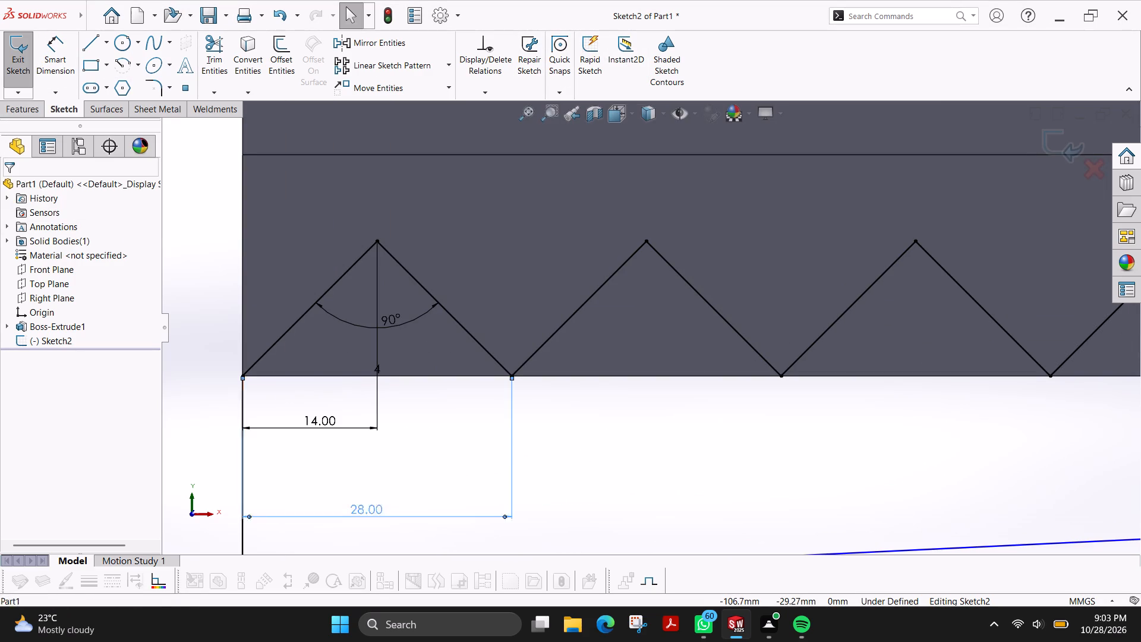
key("Delete")
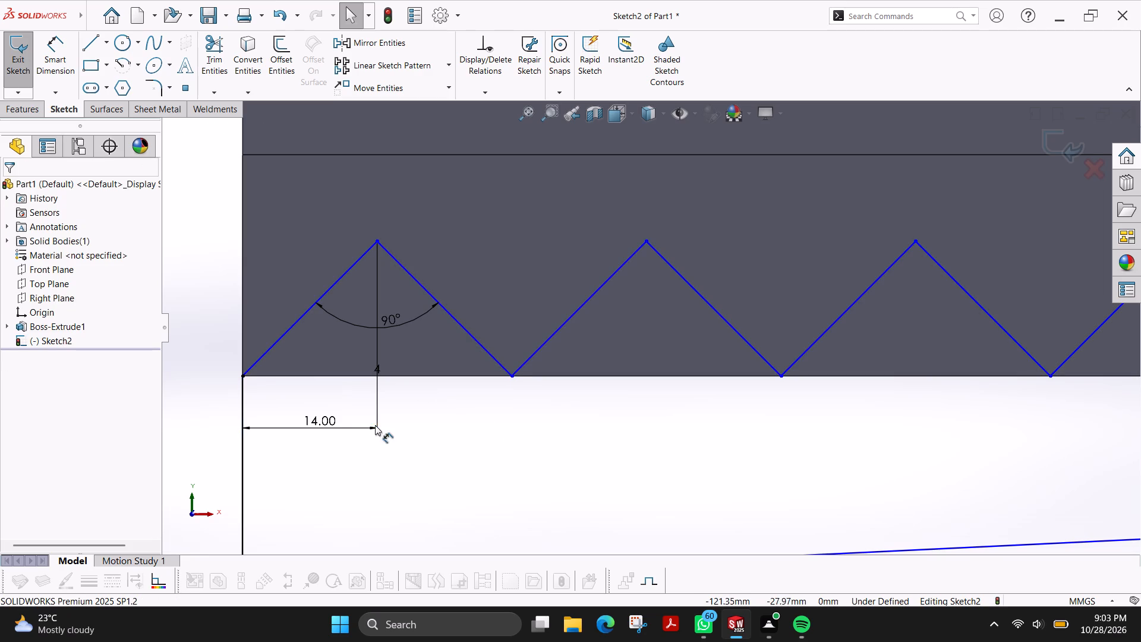
left_click(374, 427)
key("Delete")
left_click(400, 325)
key("Delete")
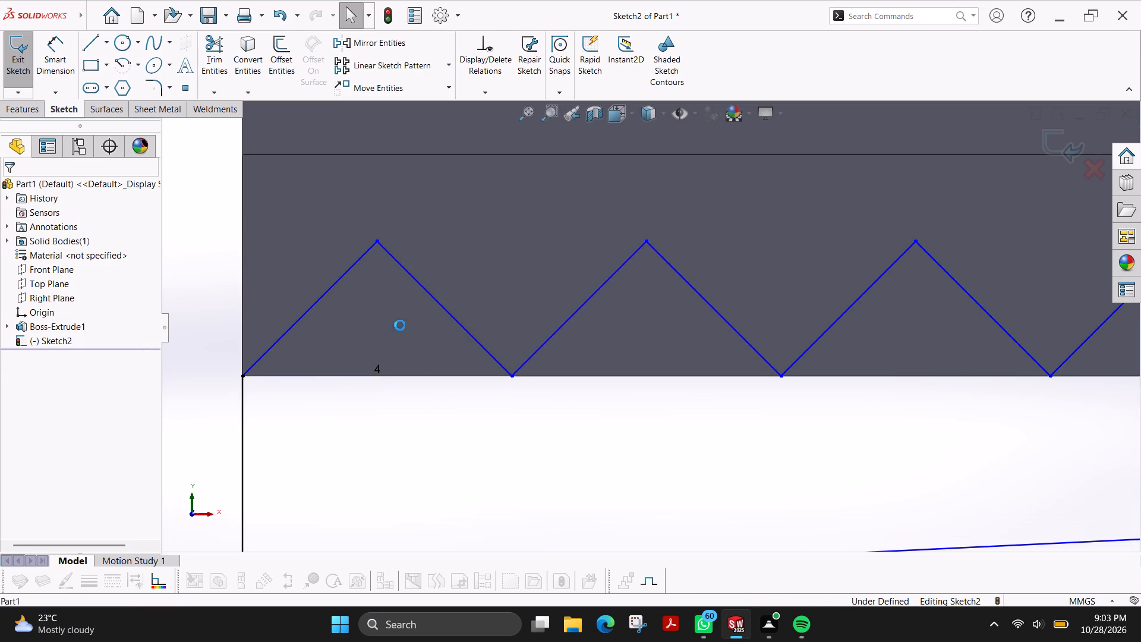
Select the descending line of the leftmost notch.
left_click(494, 360)
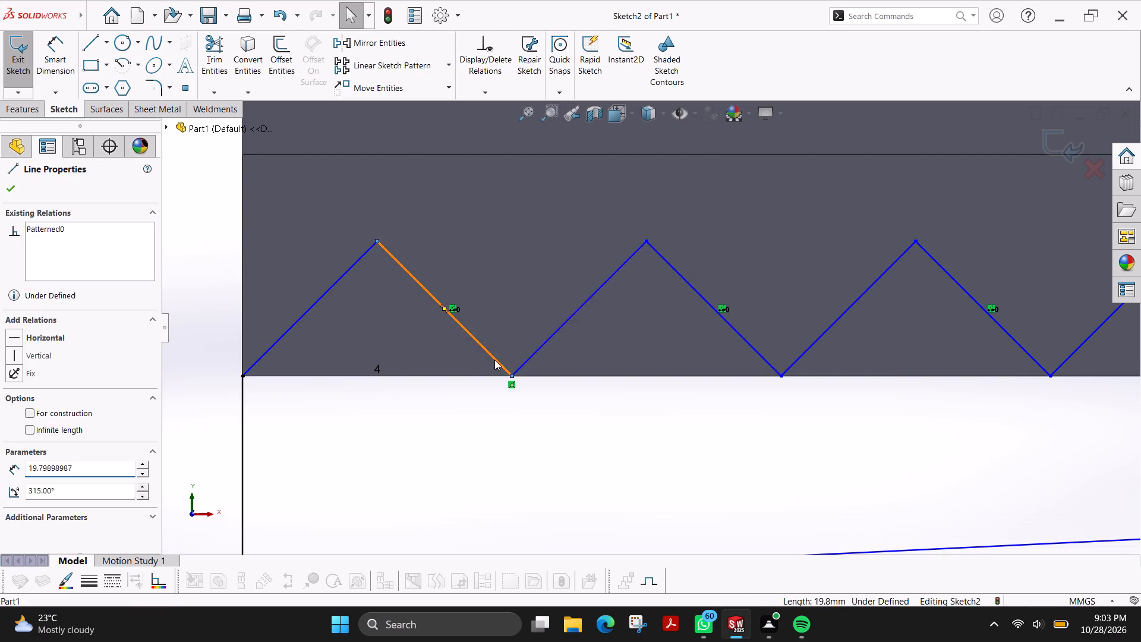
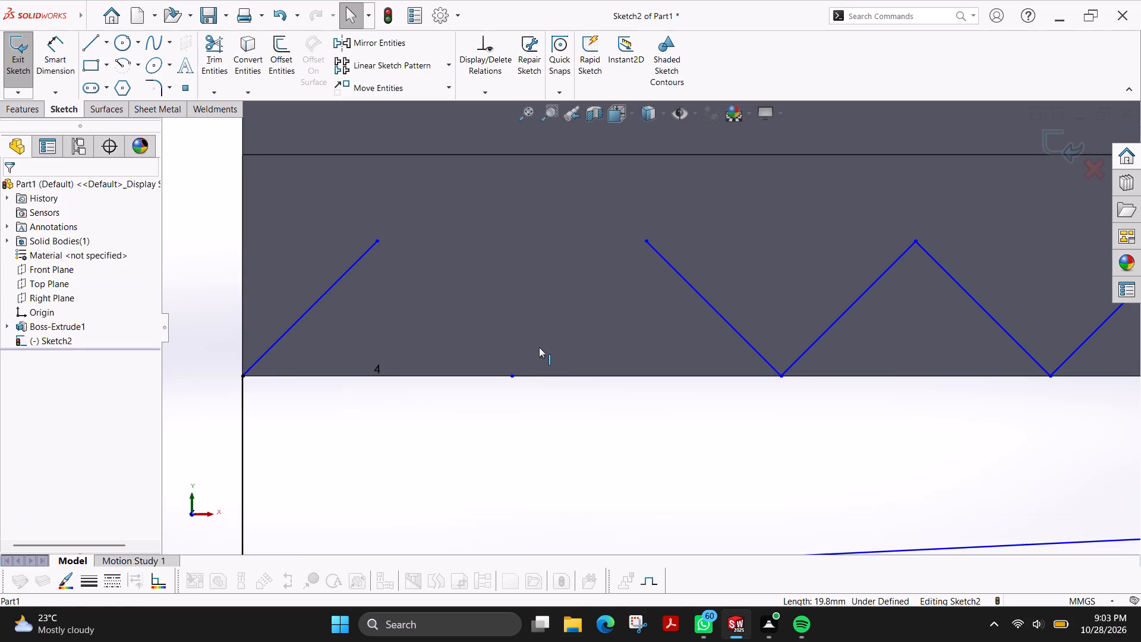
Redraw the adjoining sides of the first and second notches from their apexes, perpendicular to the existing sides and crossing just past the stem's bottom edge.
left_click(87, 47)
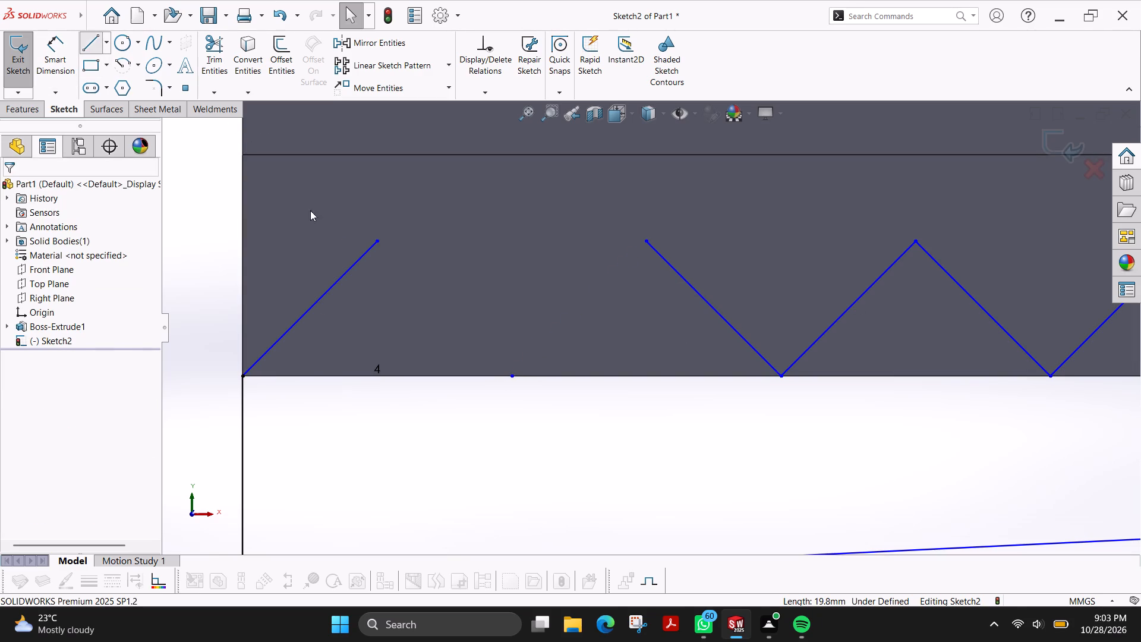
left_click(376, 241)
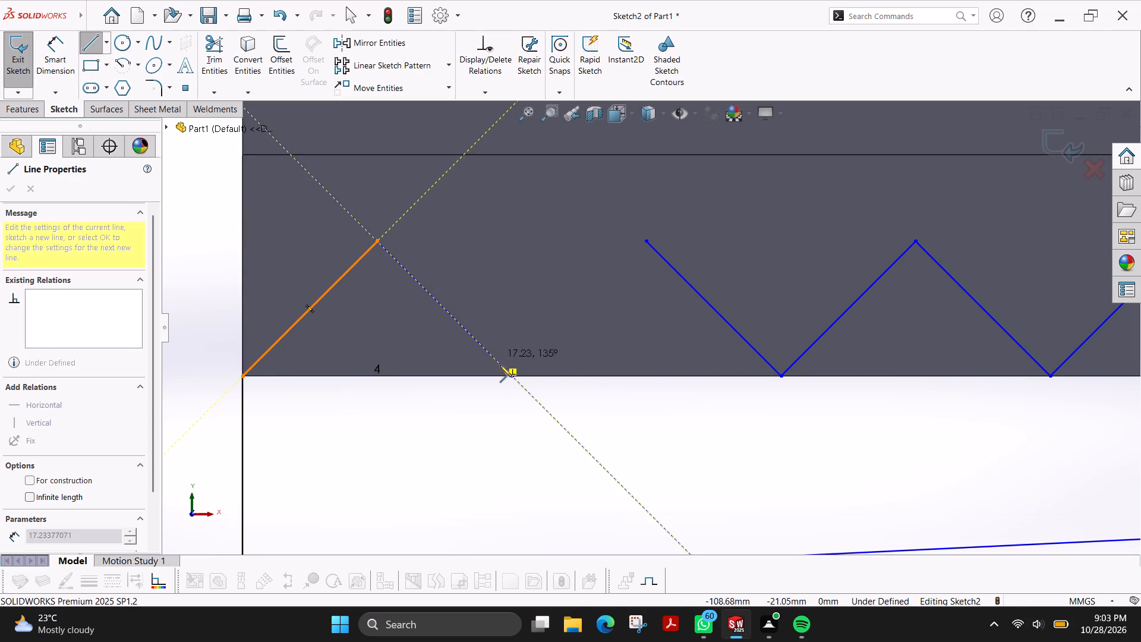
left_click(528, 392)
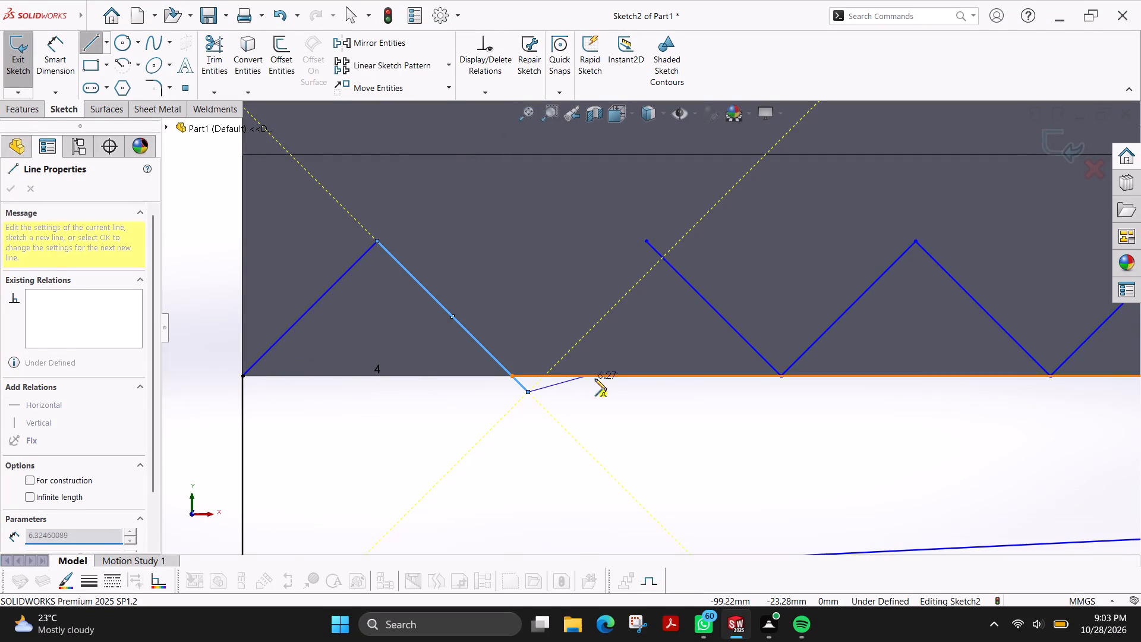
key("Escape")
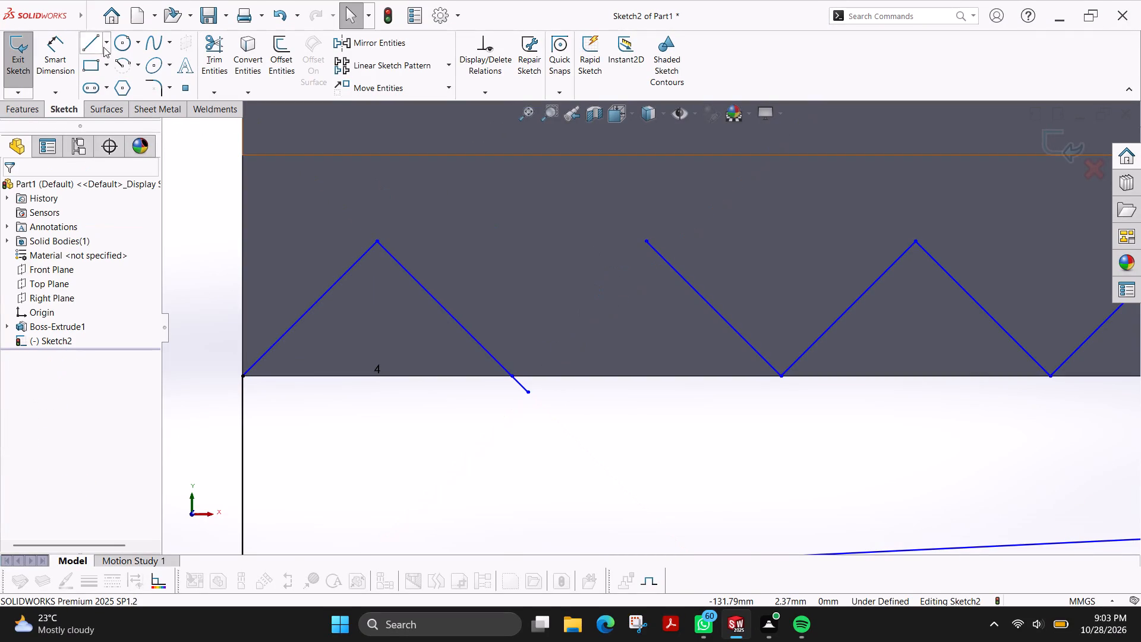
left_click(96, 51)
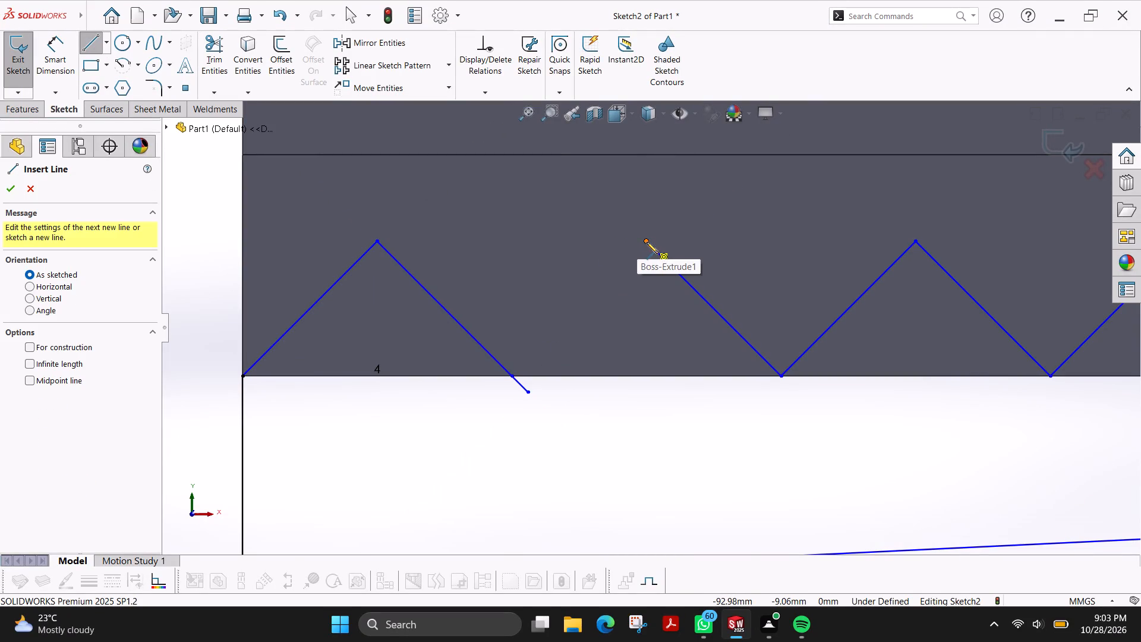
left_click(647, 242)
left_click(486, 404)
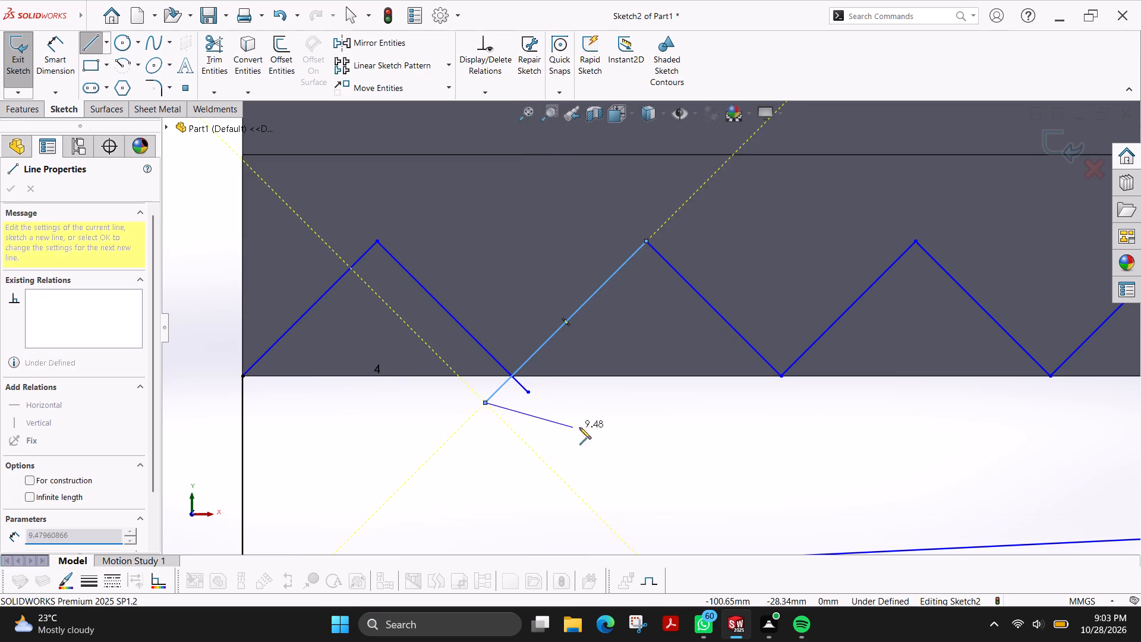
key("Escape")
Replace the fourth notch's descending side and its extension with one line about 41.5 mm long, from the apex to the slanted closing line's end.
scroll(531, 404, "up", 2)
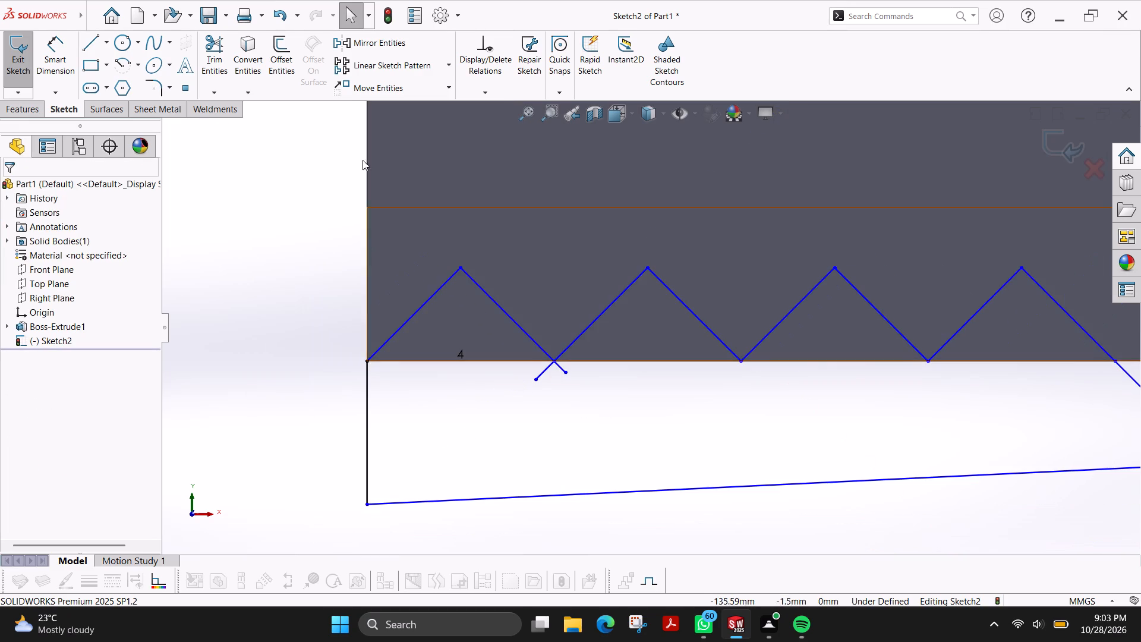
scroll(901, 373, "up", 2)
scroll(901, 373, "down", 2)
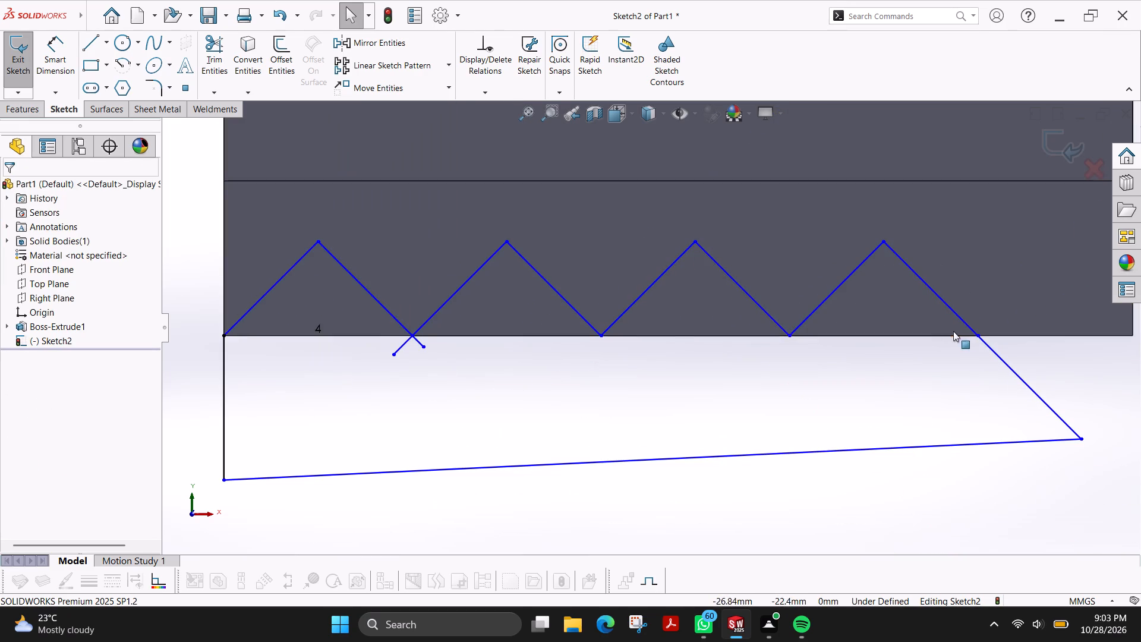
left_click(997, 357)
key("Delete")
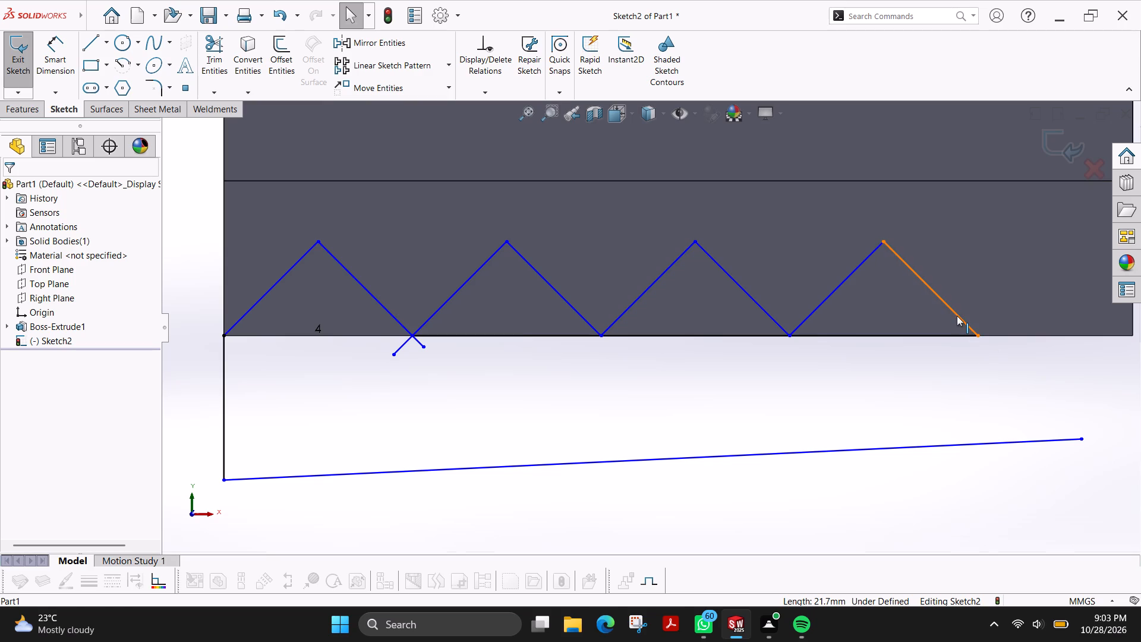
left_click(957, 316)
key("Delete")
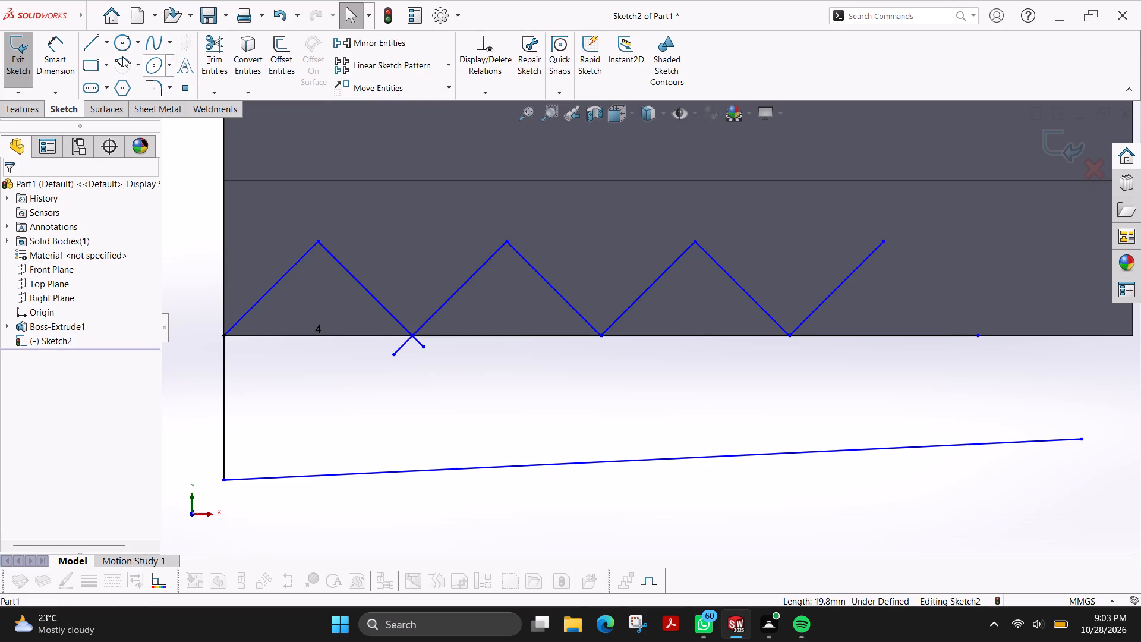
left_click(89, 45)
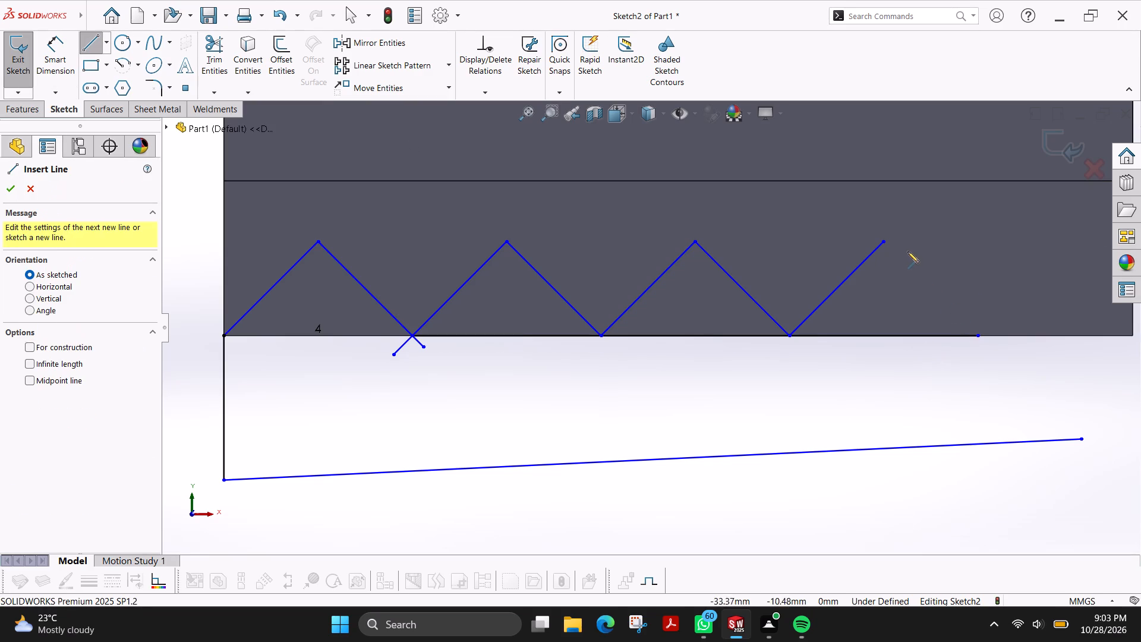
left_click(882, 244)
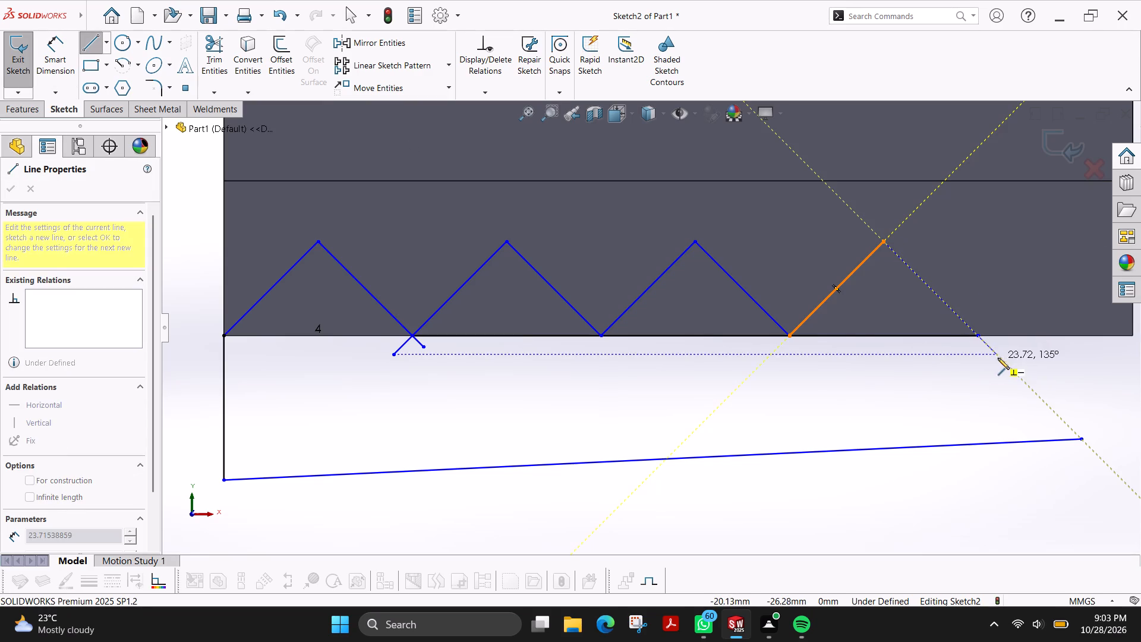
left_click(1084, 440)
key("Escape")
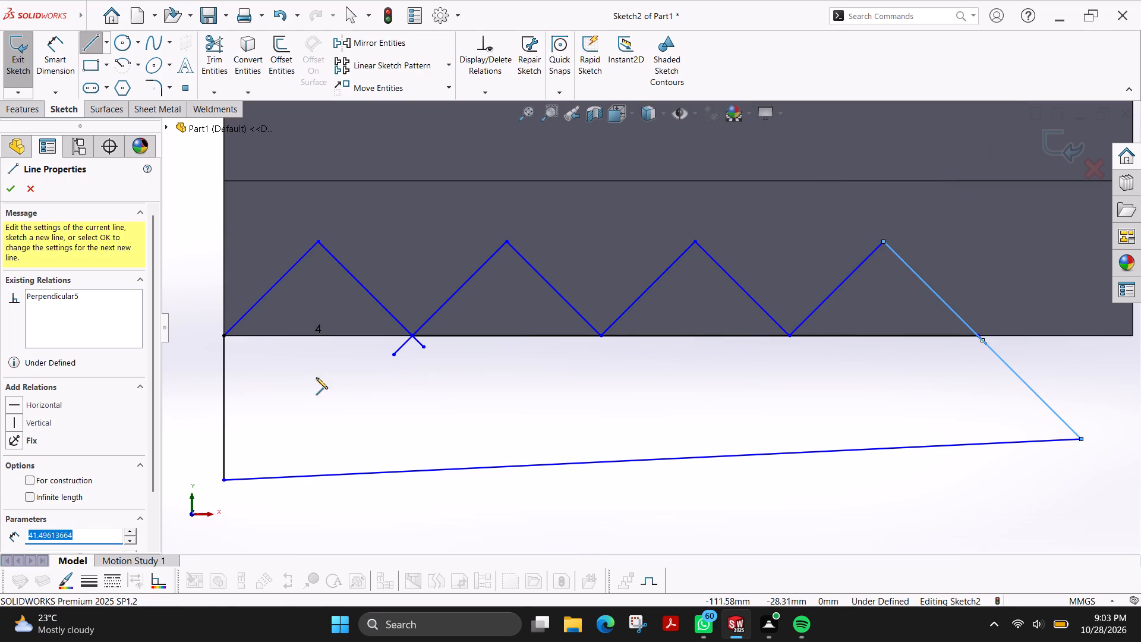
Trim away the base lines under the second, third and fourth notches and the two line ends overhanging between the first and second notches.
left_click(222, 46)
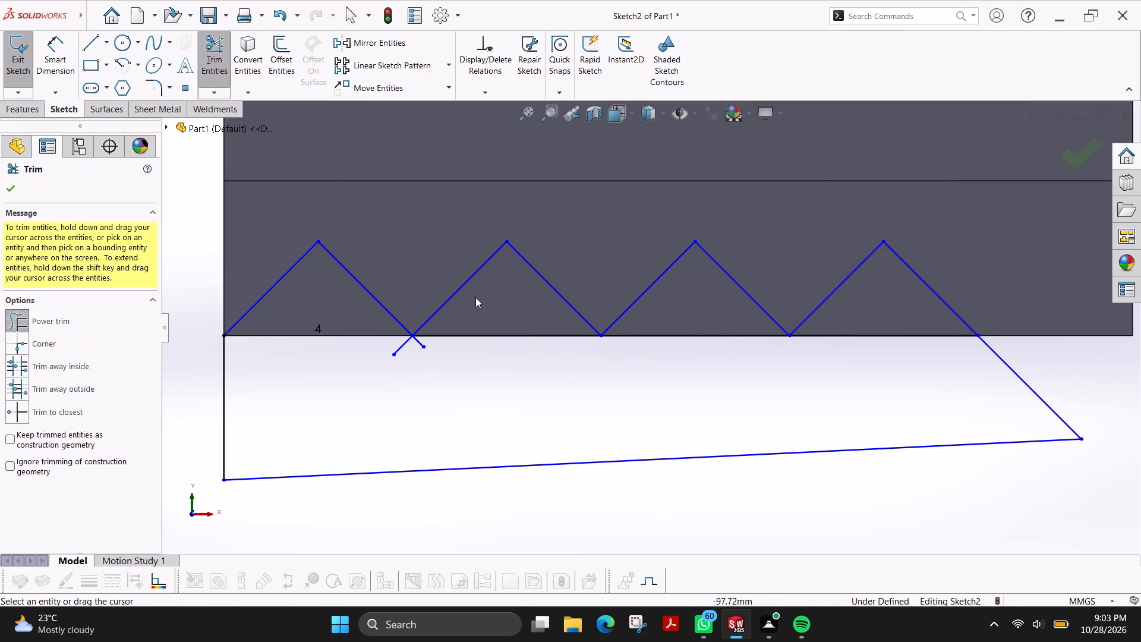
left_click_drag(481, 298, 498, 361)
left_click_drag(691, 309, 714, 386)
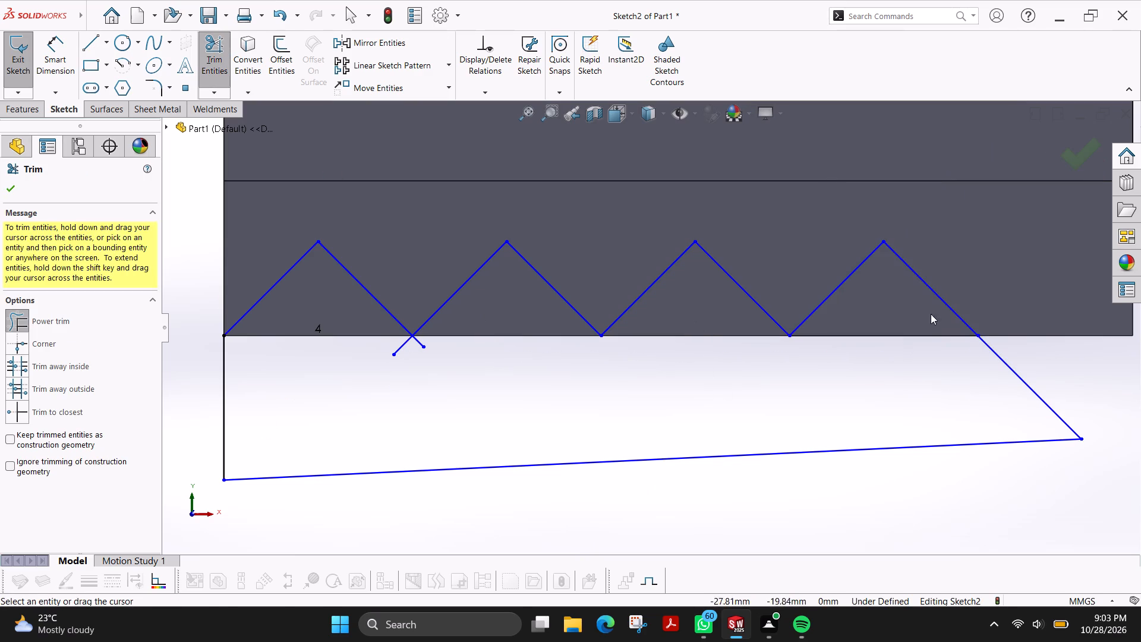
left_click_drag(888, 311, 883, 398)
scroll(449, 342, "down", 3)
left_click_drag(448, 338, 394, 342)
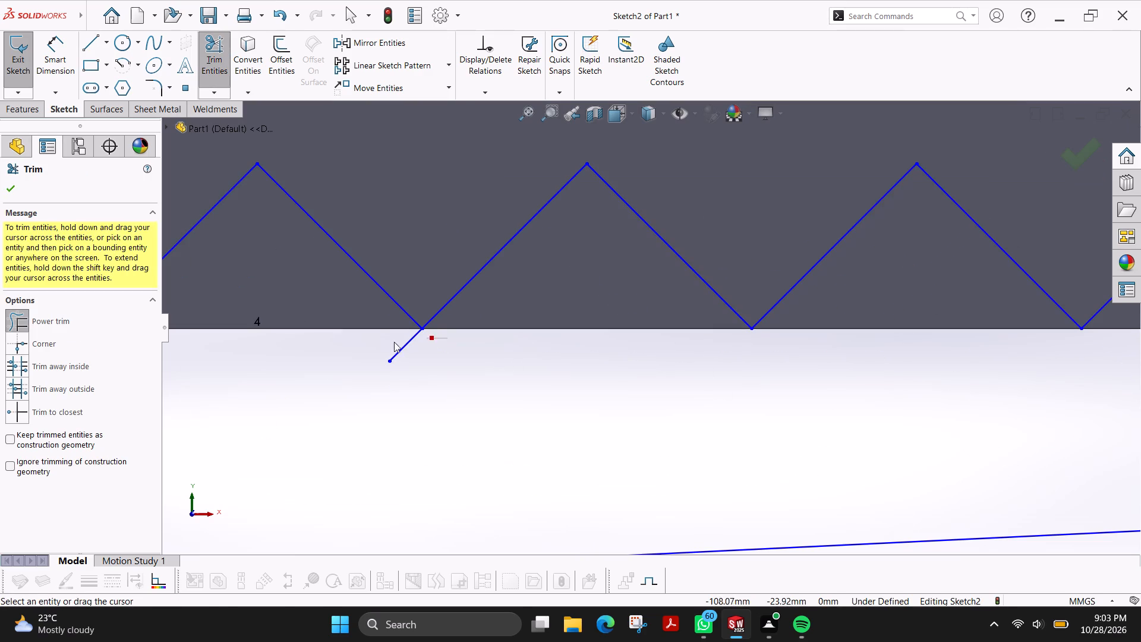
left_click_drag(394, 342, 357, 342)
scroll(383, 345, "up", 2)
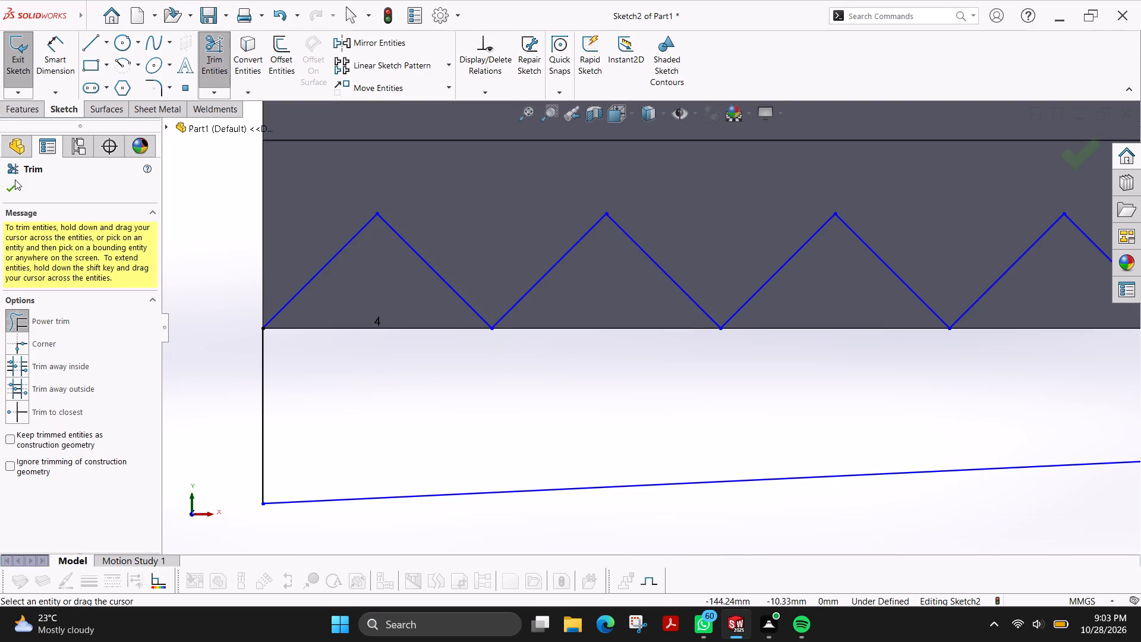
left_click(15, 180)
Cut-extrude the closed notch profile through the stem with a blind depth of 195 mm.
left_click(31, 113)
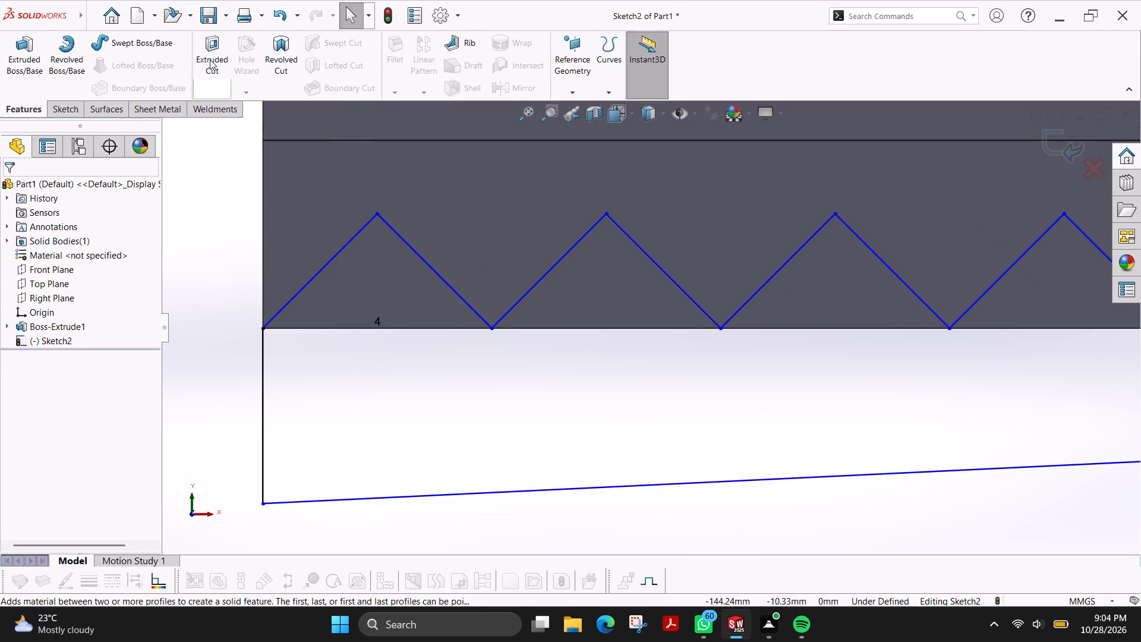
left_click(220, 55)
scroll(653, 377, "up", 3)
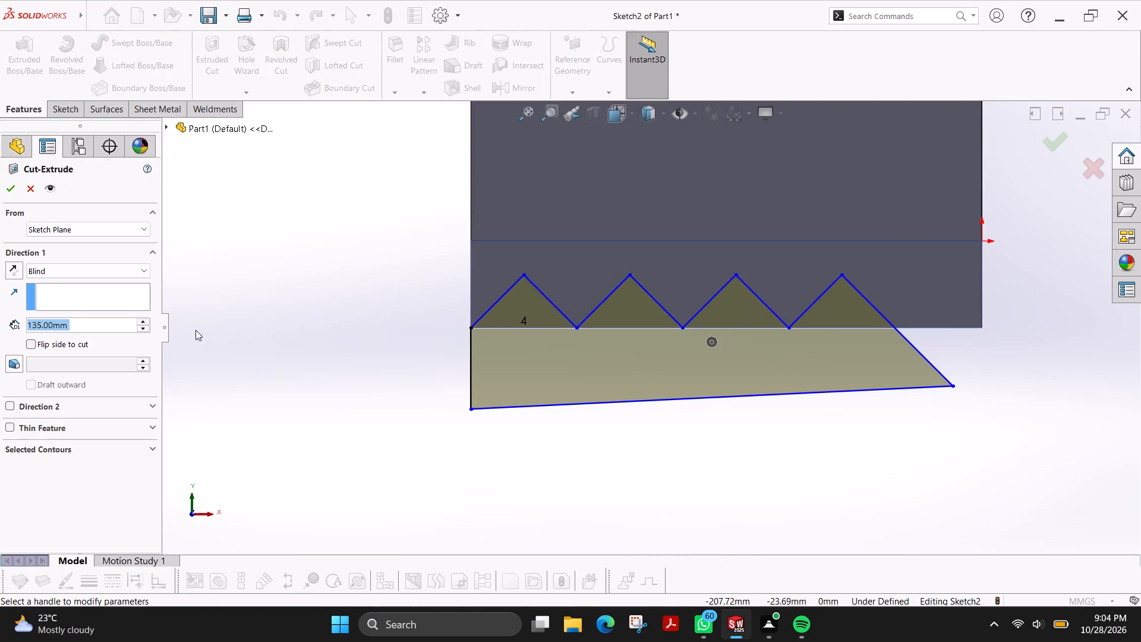
left_click(140, 323)
left_click(9, 188)
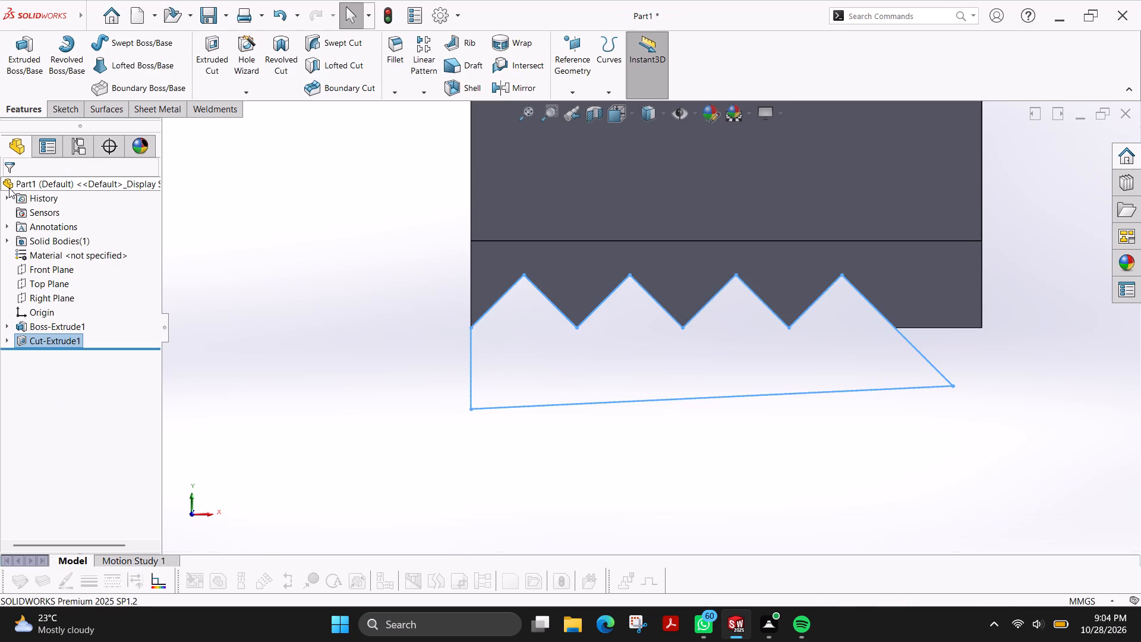
key("Escape")
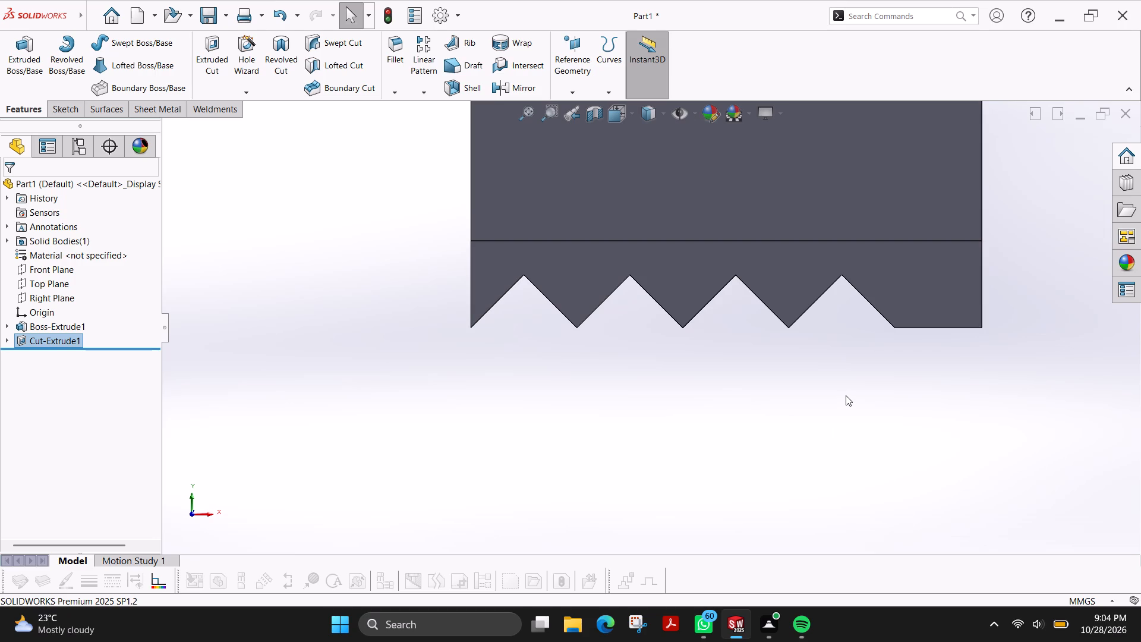
Examine the four notches and the whole block from several angles, including a corner view with the notches facing up.
scroll(834, 346, "up", 6)
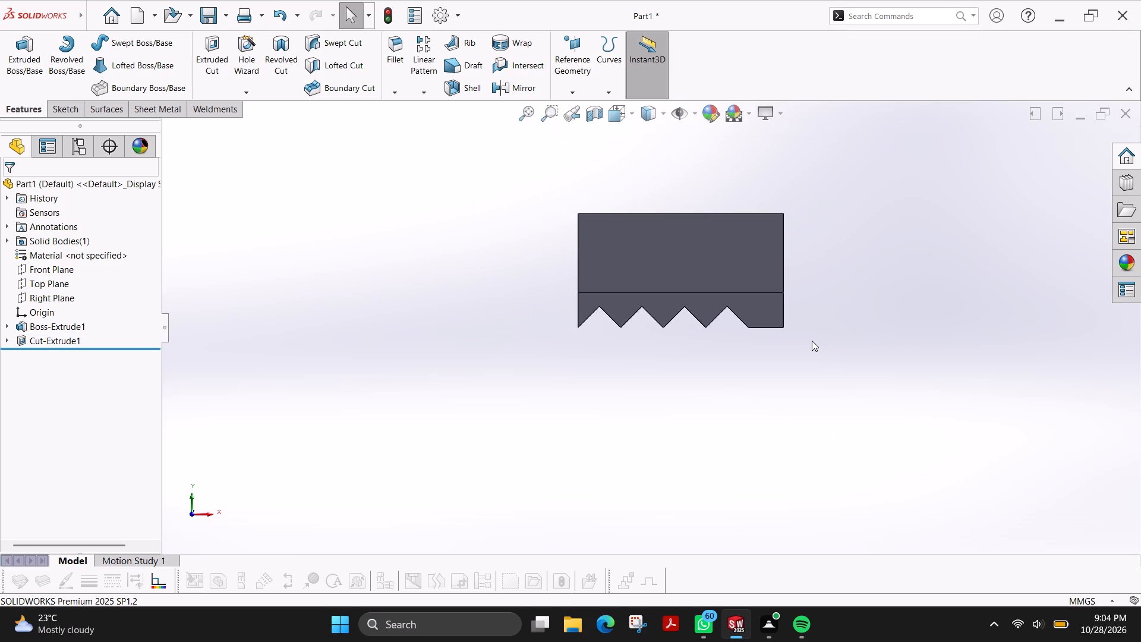
middle_click_drag(832, 323, 802, 235, "ctrl+shift")
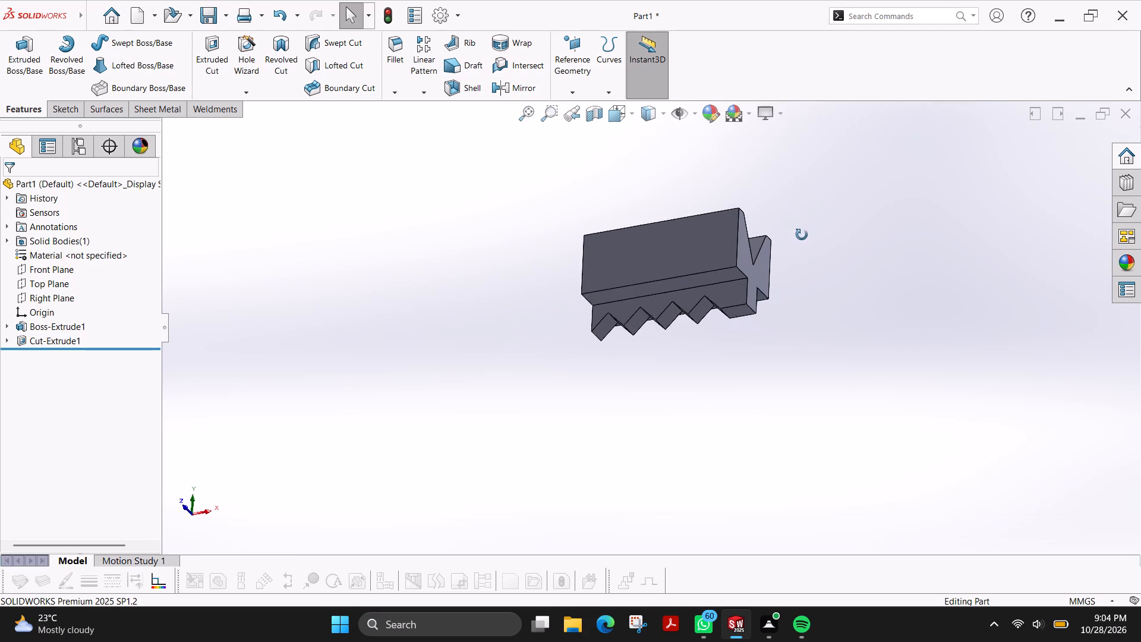
middle_click_drag(802, 235, 803, 218, "ctrl+shift")
middle_click_drag(673, 418, 661, 175, "ctrl+shift")
middle_click_drag(654, 428, 609, 350, "ctrl+shift")
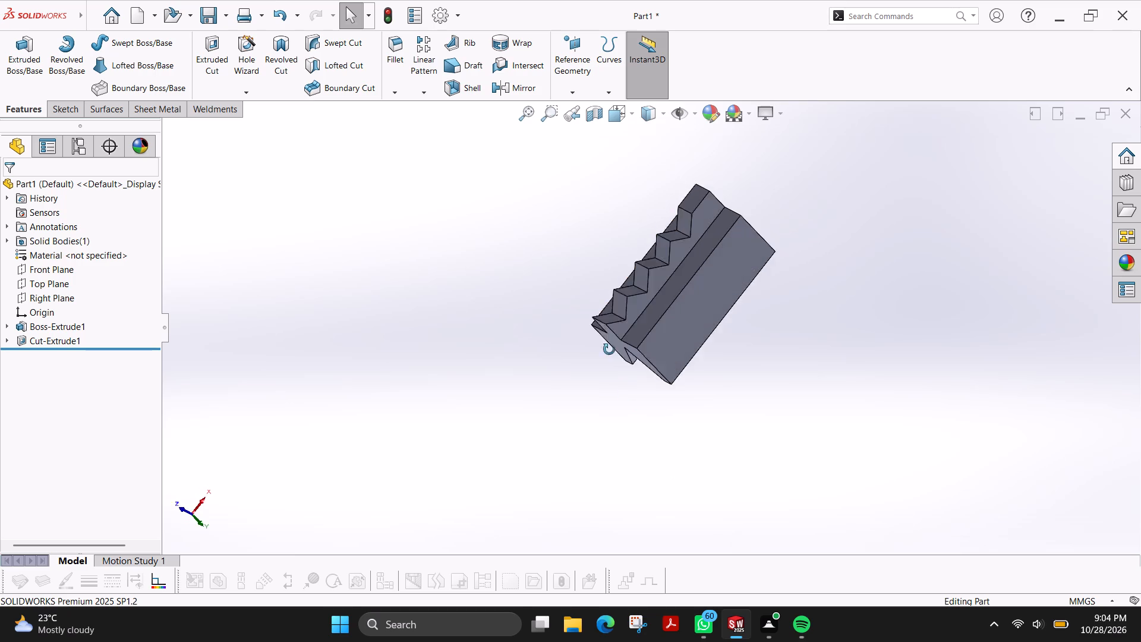
middle_click_drag(609, 350, 576, 304, "ctrl+shift")
middle_click_drag(790, 345, 671, 372, "ctrl+shift")
middle_click_drag(764, 243, 831, 373, "ctrl+shift")
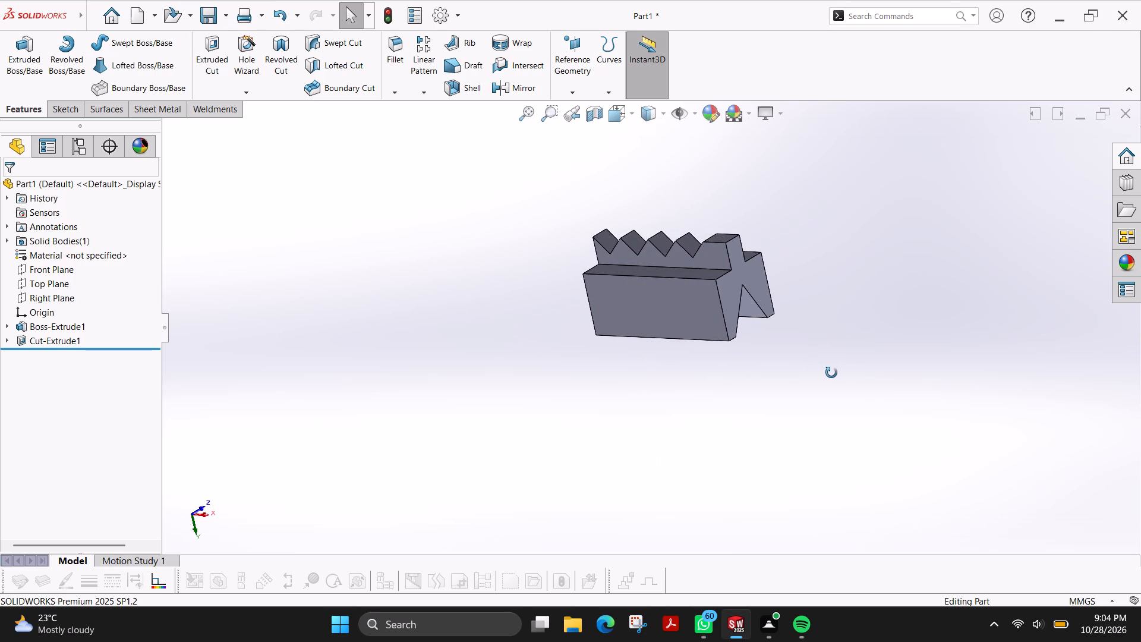
middle_click_drag(831, 373, 831, 385, "ctrl+shift")
left_click(628, 118)
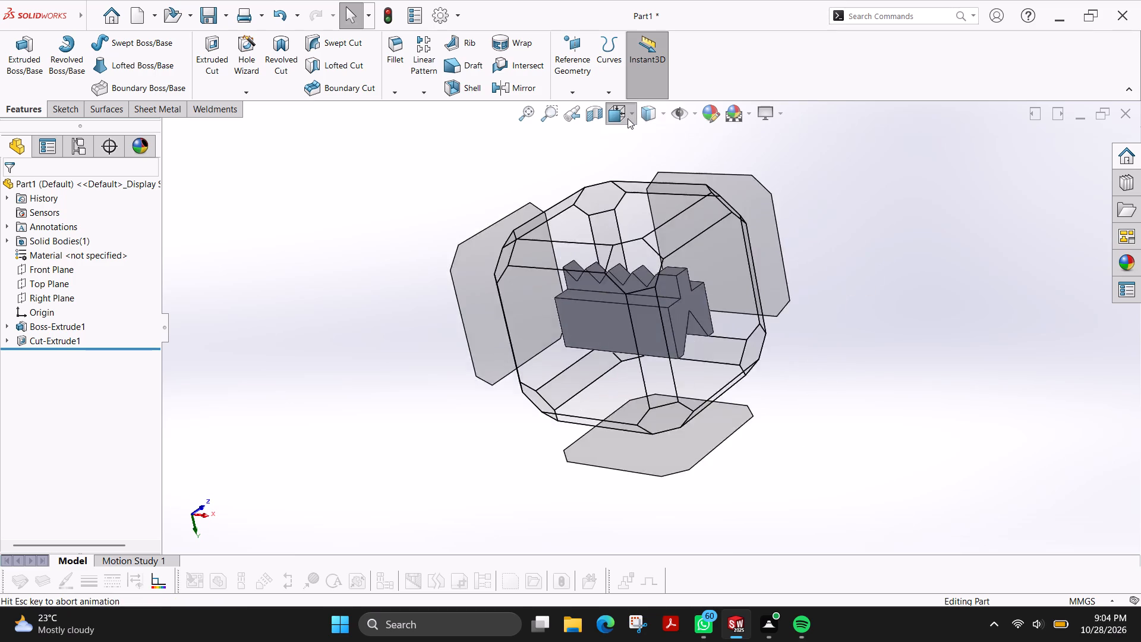
left_click(497, 350)
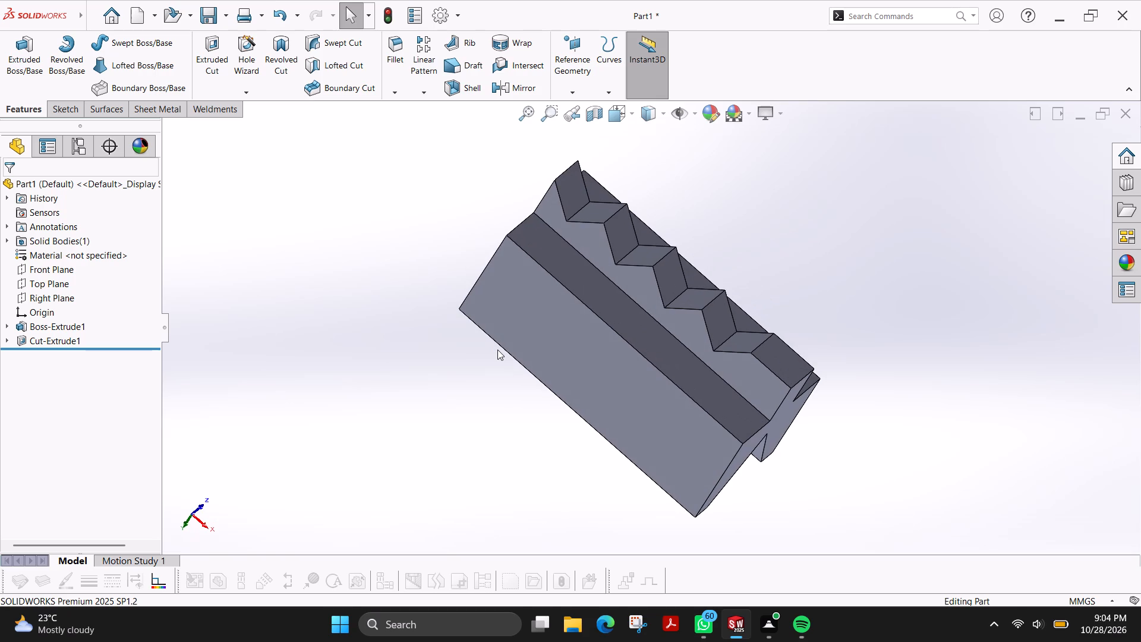
left_click(635, 114)
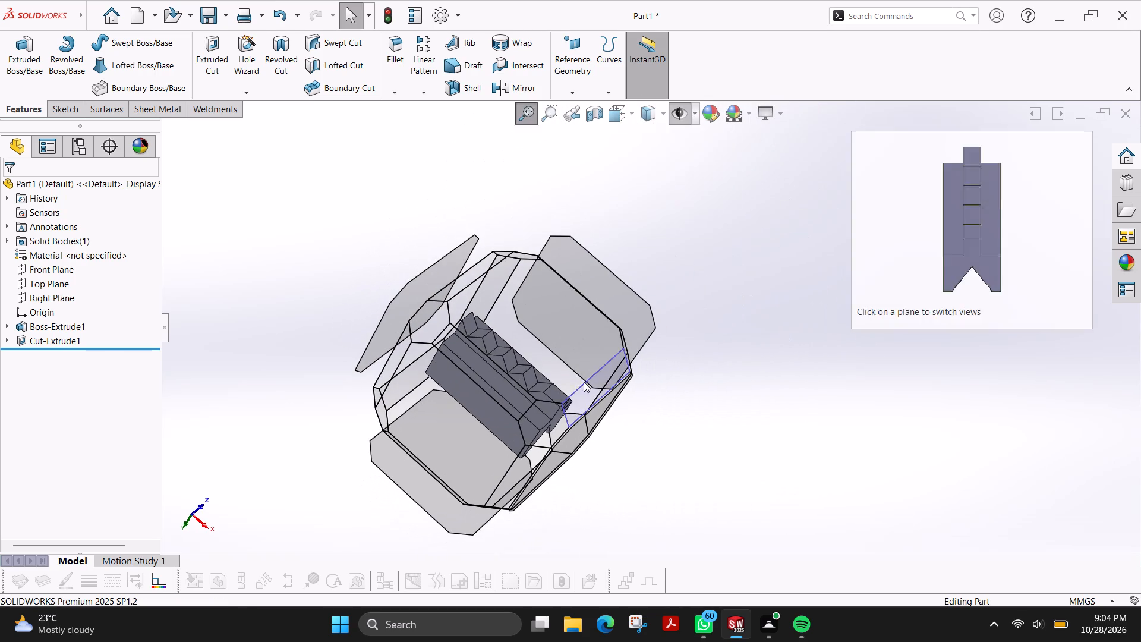
middle_click_drag(570, 380, 550, 296)
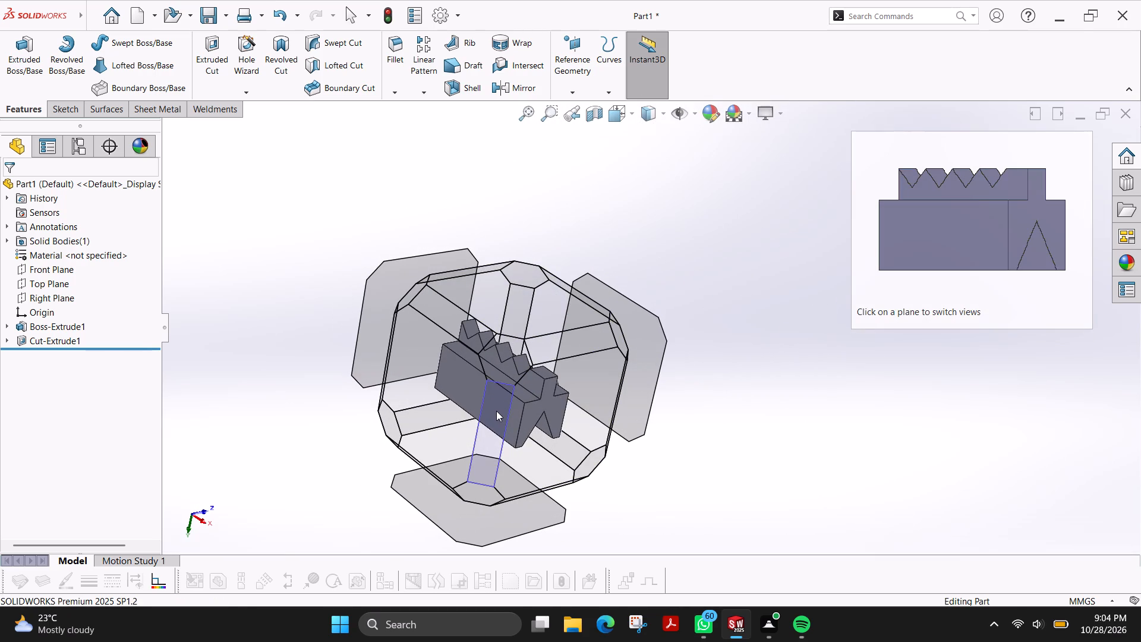
left_click(506, 364)
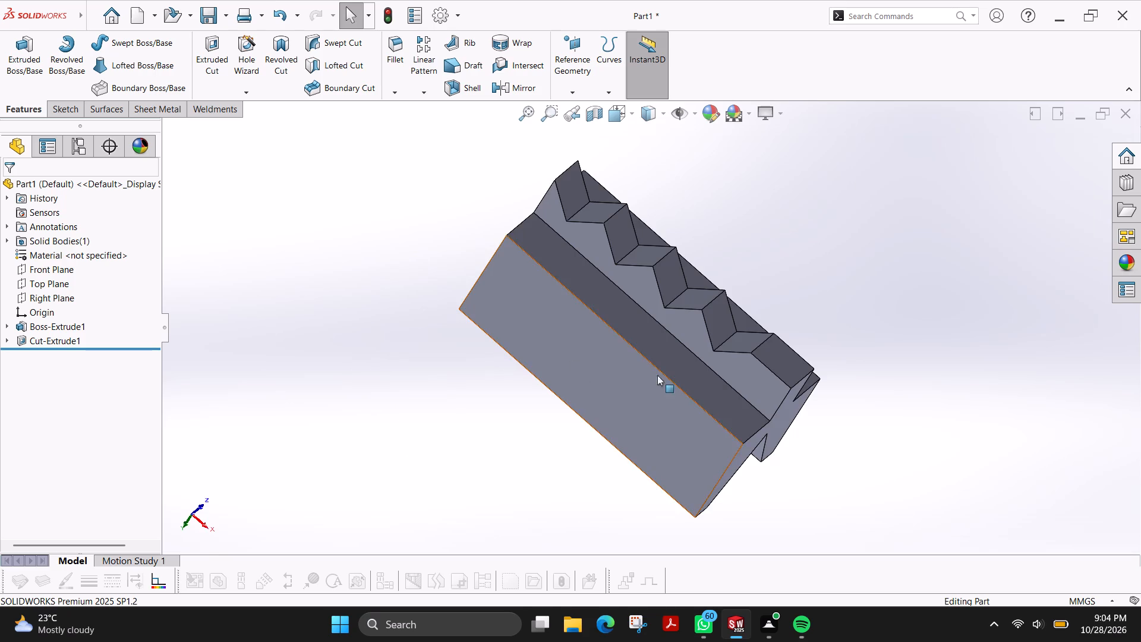
middle_click_drag(831, 451, 805, 392)
middle_click_drag(805, 392, 802, 378)
middle_click_drag(801, 376, 795, 355)
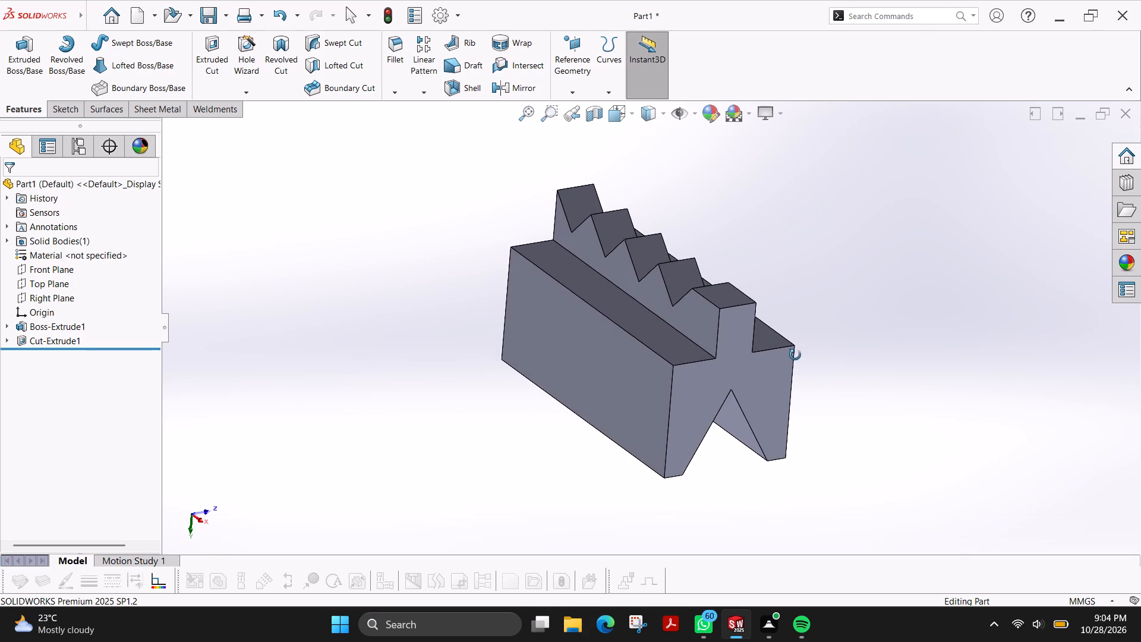
middle_click_drag(795, 355, 791, 354)
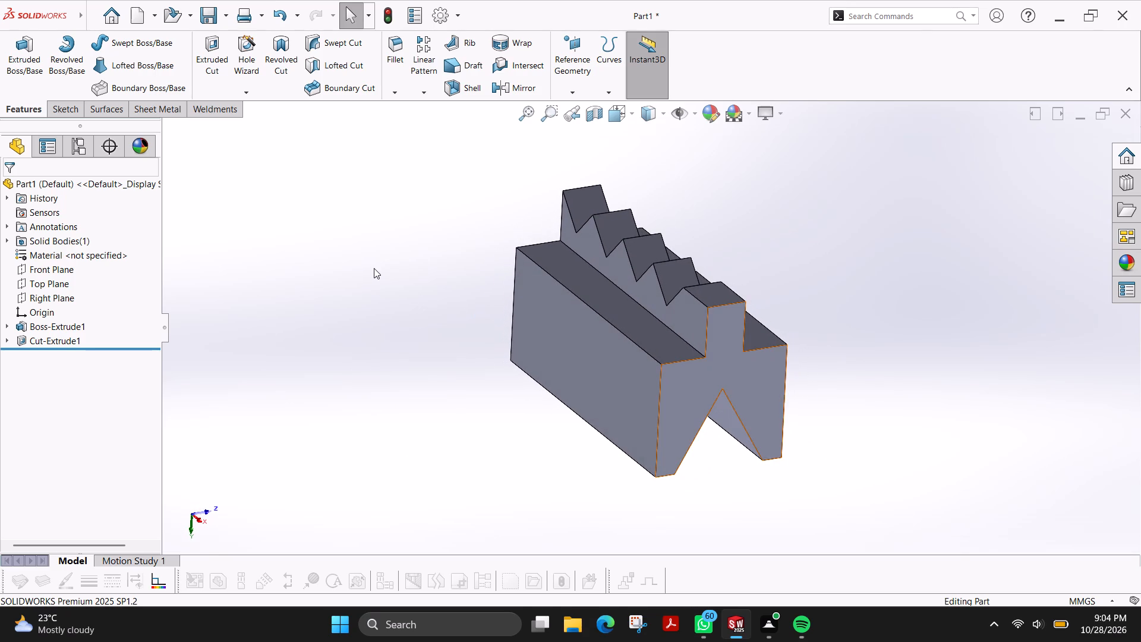
Start saving the part and go to the last numbered parts in Desktop > fuji drawing file > solidworks.
key("ctrl+s")
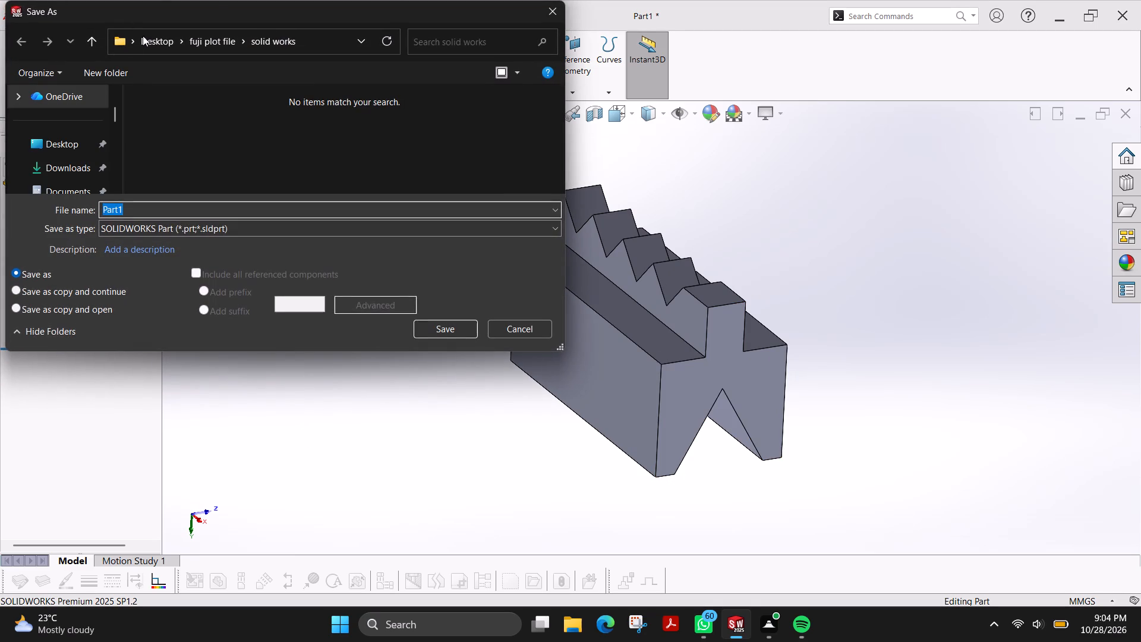
left_click(143, 36)
double_click(209, 149)
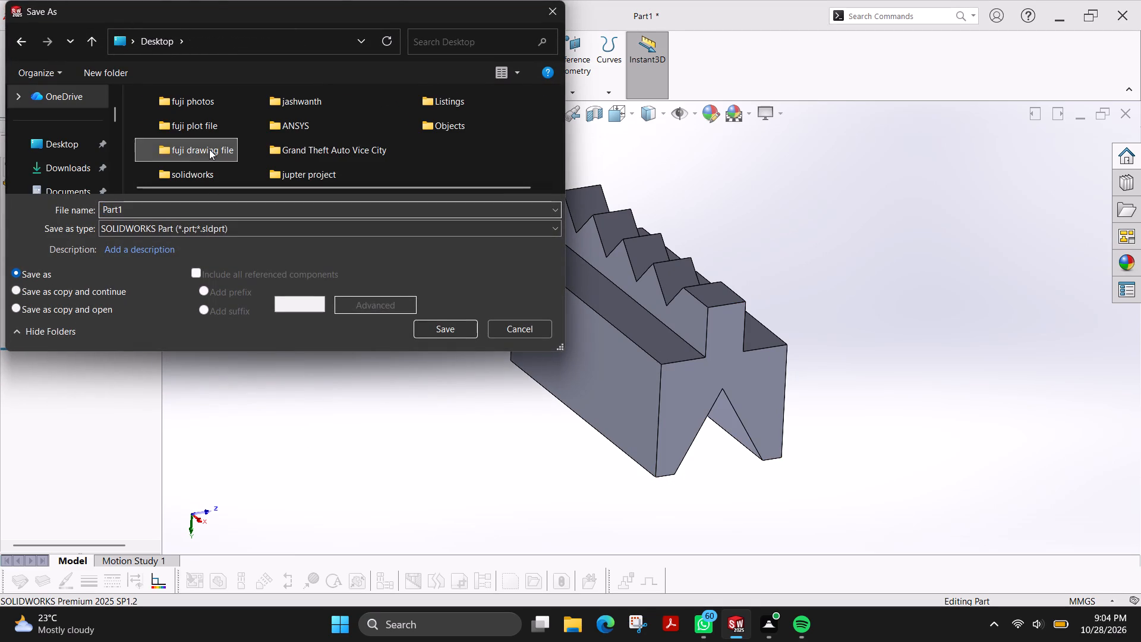
double_click(170, 115)
scroll(264, 133, "down", 9)
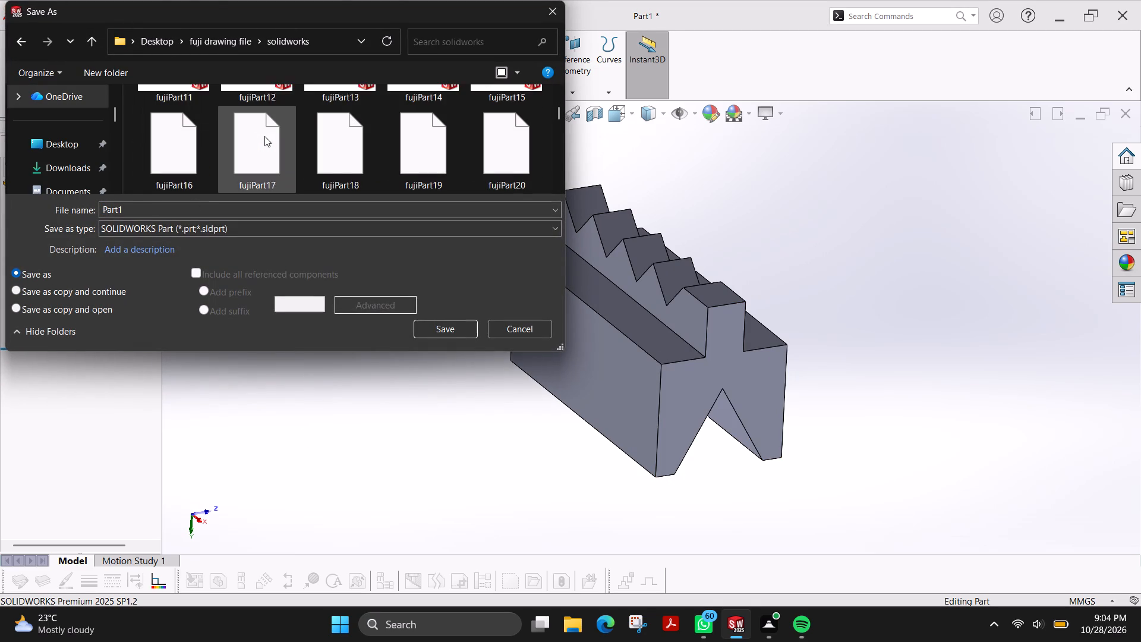
scroll(264, 136, "down", 20)
scroll(264, 136, "down", 18)
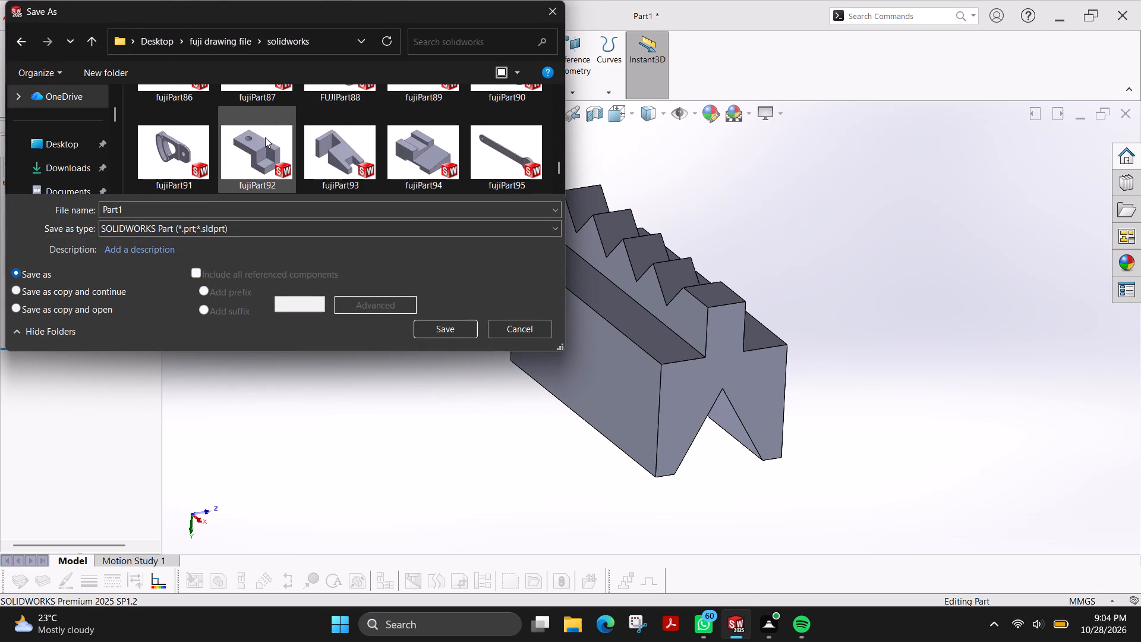
scroll(265, 137, "down", 18)
Name the part file fujiPart106 and save it as a SOLIDWORKS part in the solidworks folder.
left_click(203, 203)
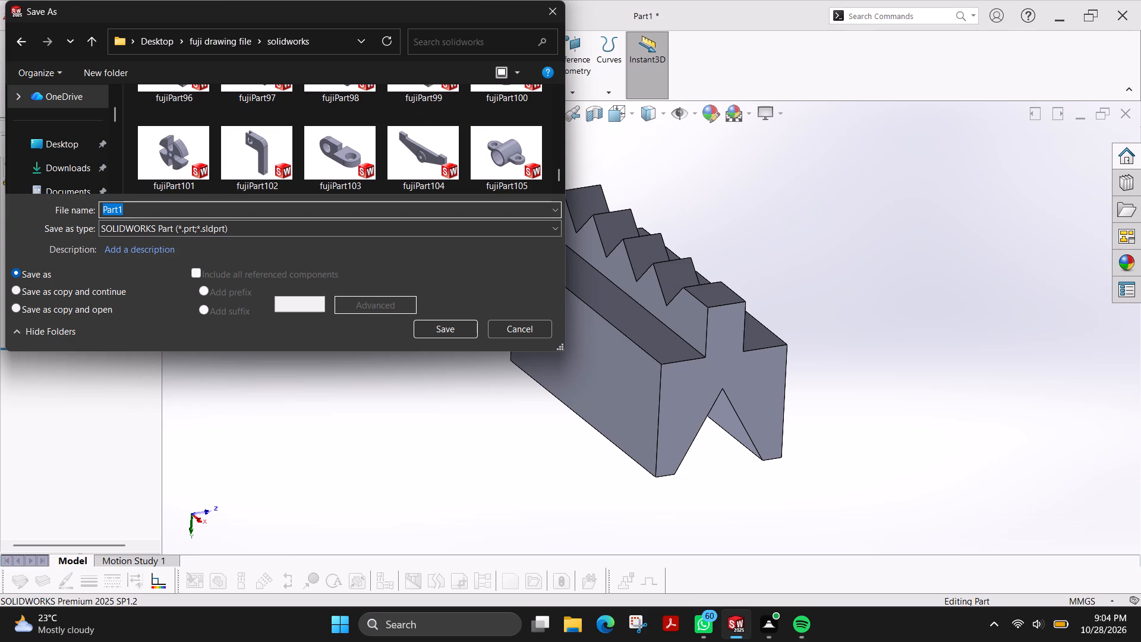
key("Right")
key("BackSpace")
type("106")
key("Left")
key("Left")
key("Left")
key("Left")
key("Left")
key("Left")
key("Left")
key("Left")
key("Left")
key("Left")
key("Left")
key("Left")
key("Left")
key("Left")
key("Left")
key("Left")
type("fuji")
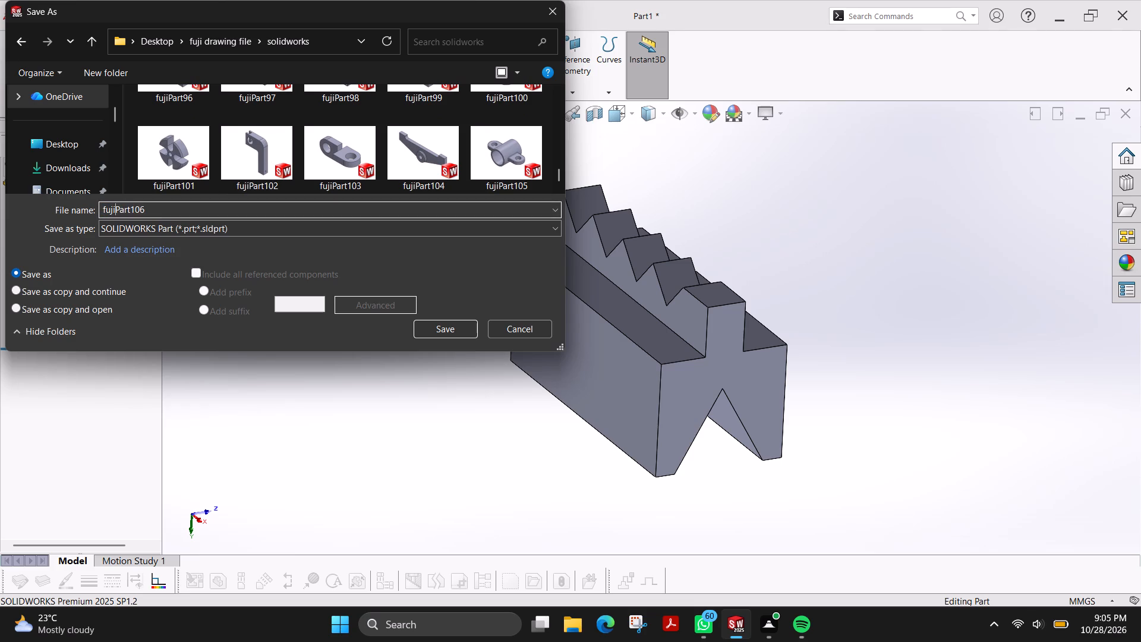
key("Return")
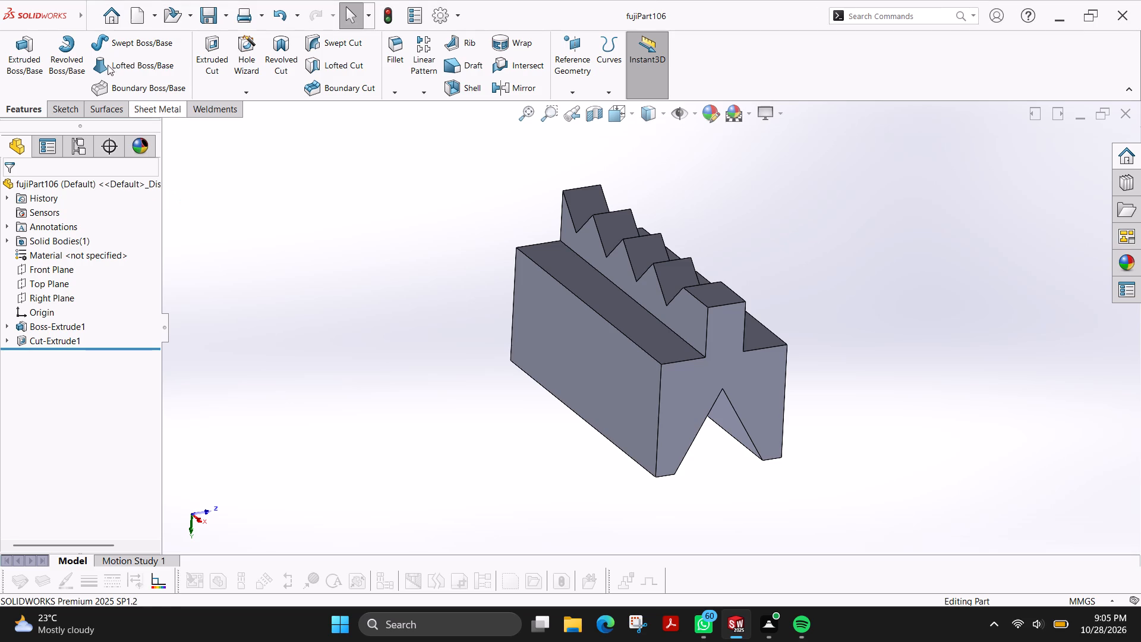
Save a PDF copy of fujiPart106 in Desktop > fuji plot file > solid works.
left_click(156, 173)
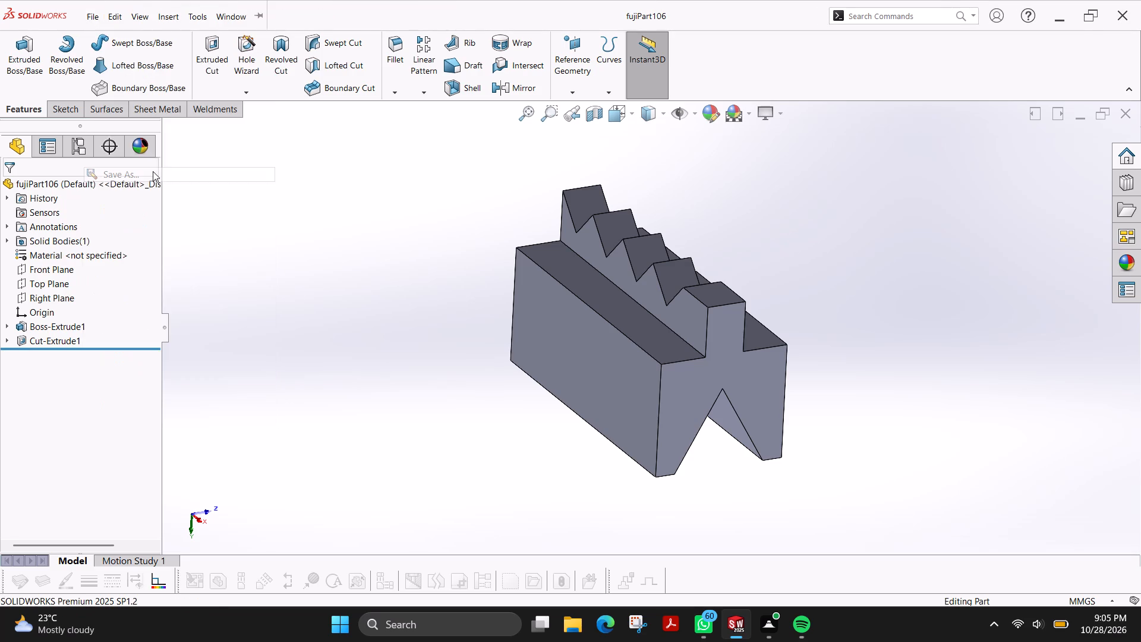
left_click(165, 43)
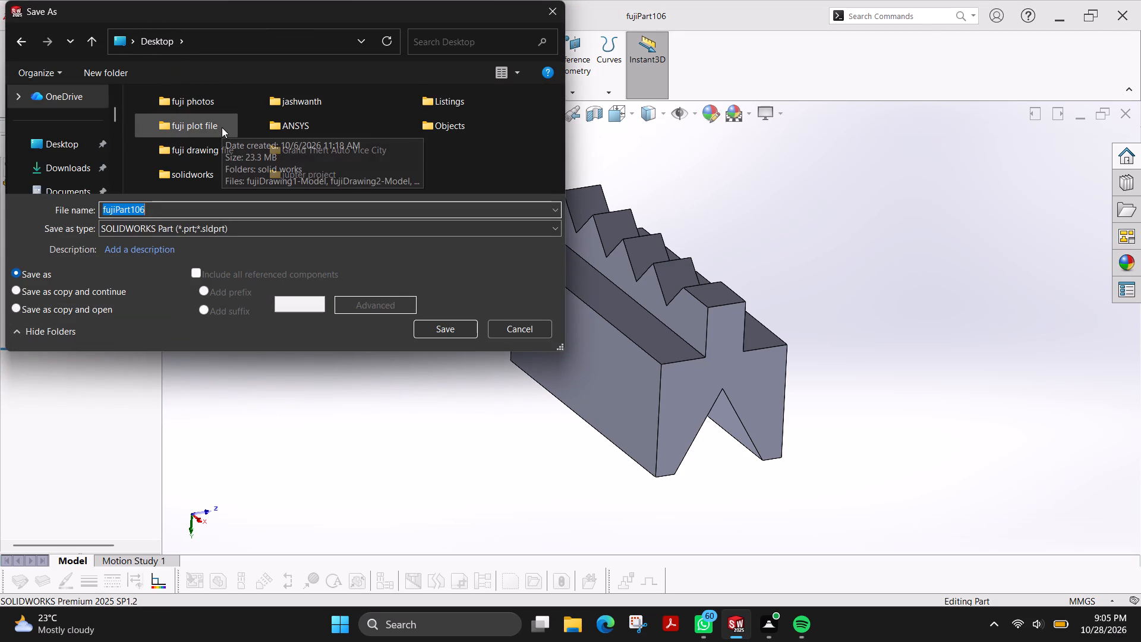
double_click(222, 127)
double_click(210, 114)
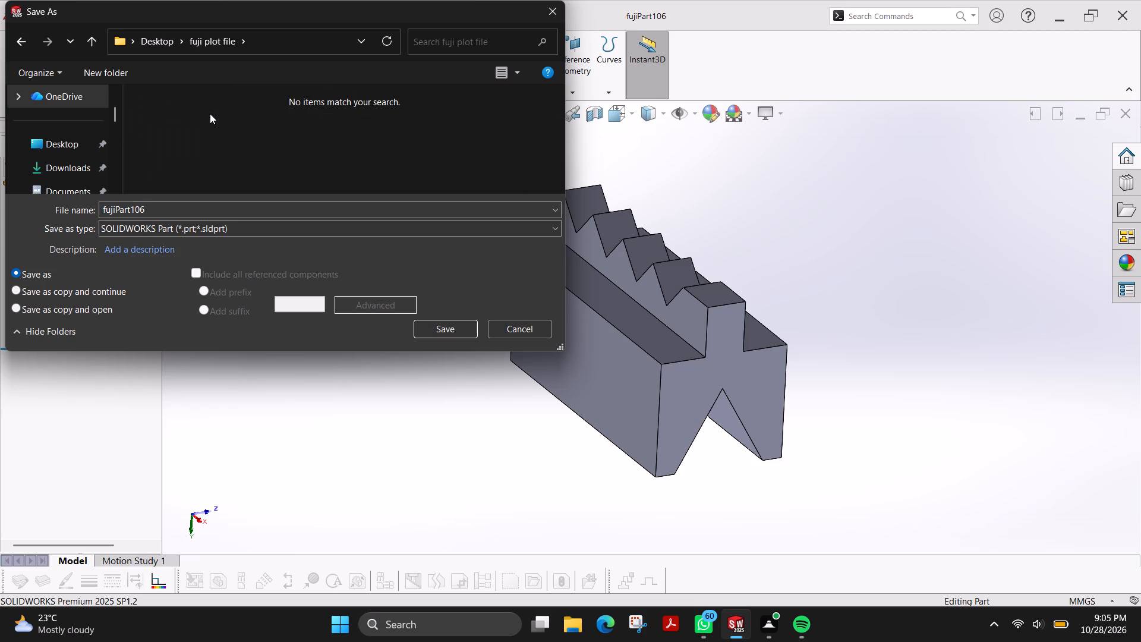
left_click(215, 231)
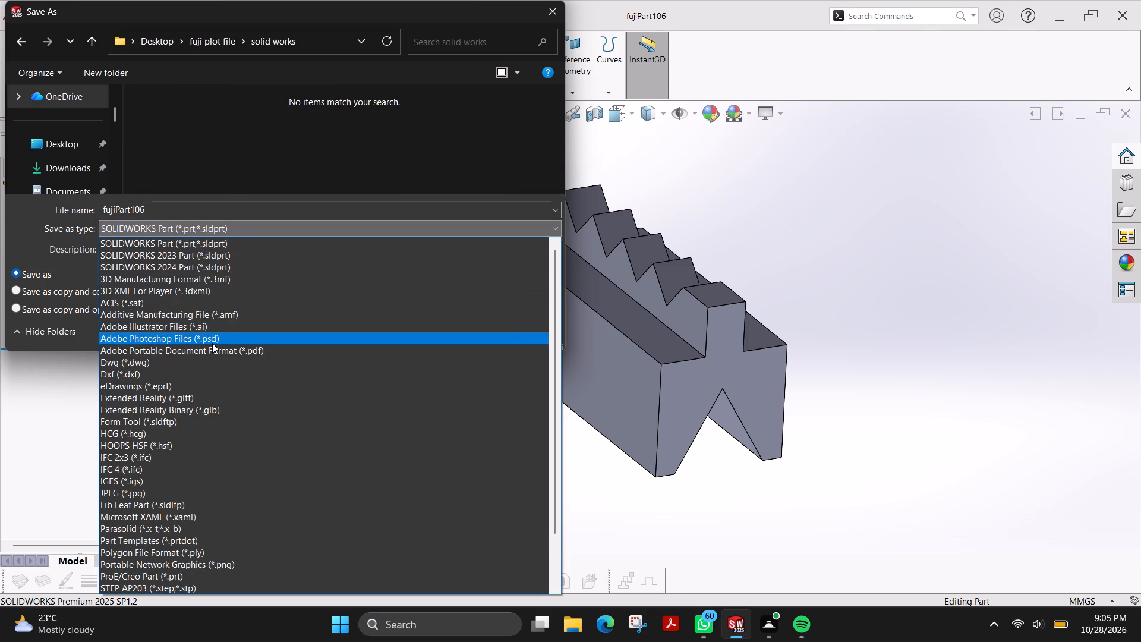
left_click(212, 353)
left_click(436, 354)
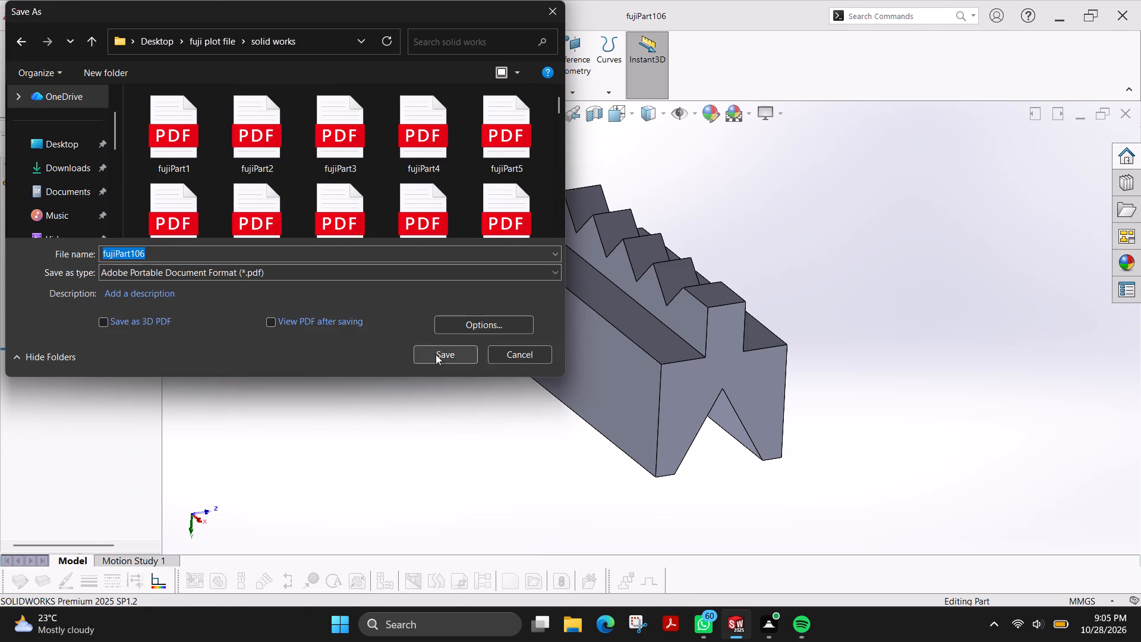